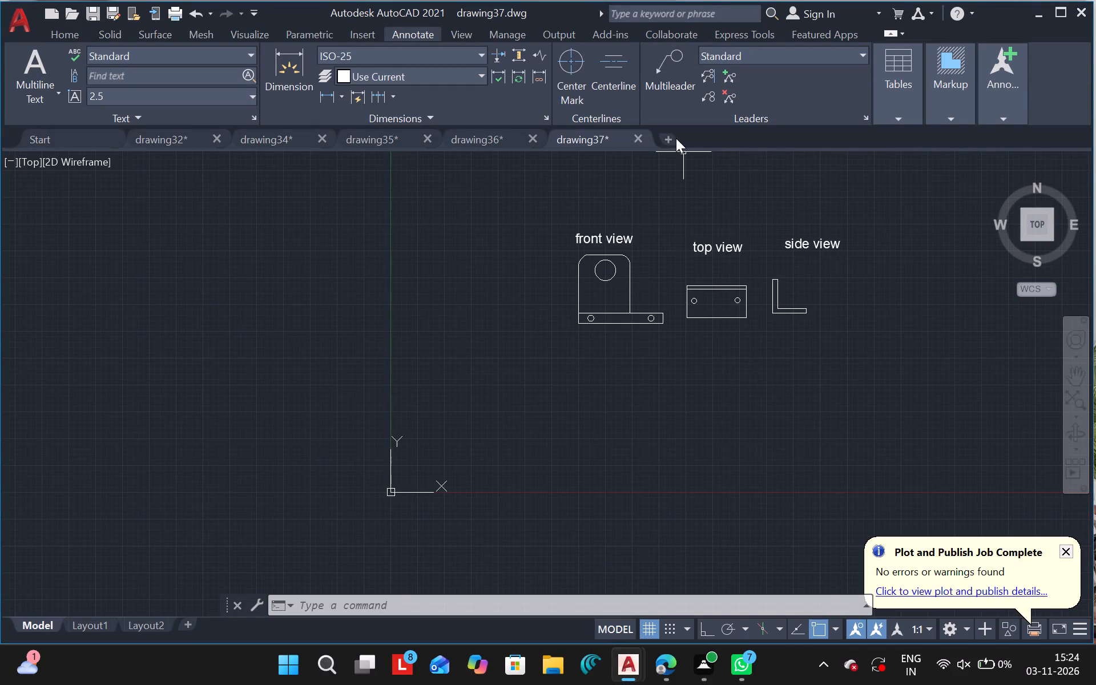
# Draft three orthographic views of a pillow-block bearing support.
# Start a new blank drawing.
pyautogui.click(674, 137)
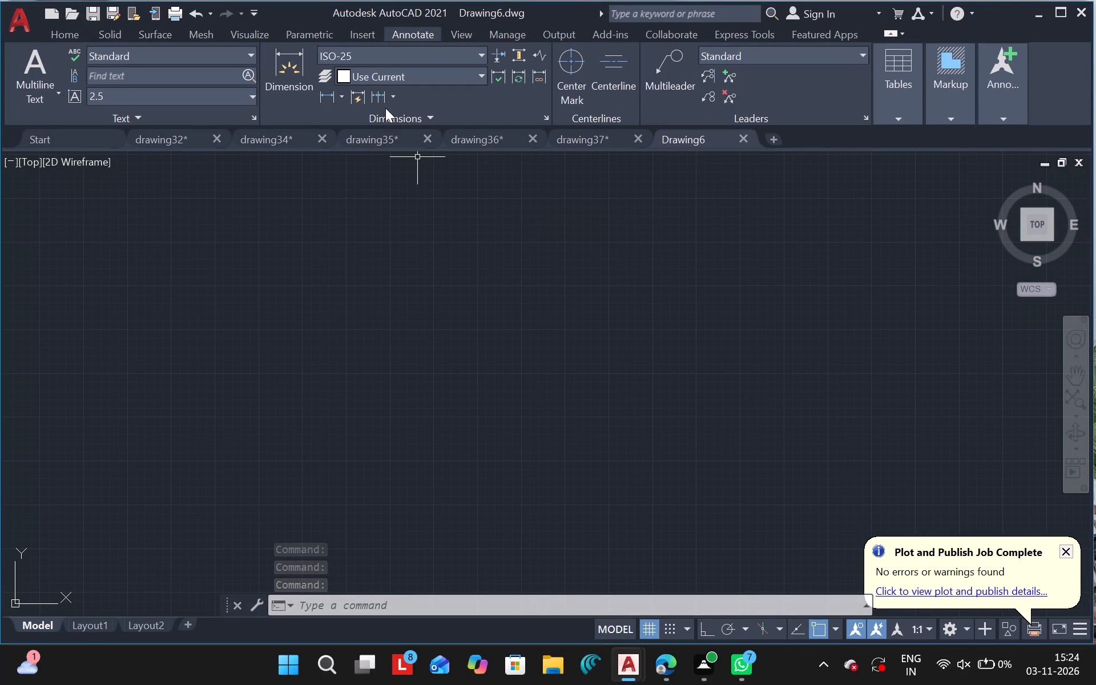
# Add a multiline text label reading FRONT VIEW in the upper-left area of the empty drawing.
pyautogui.click(68, 39)
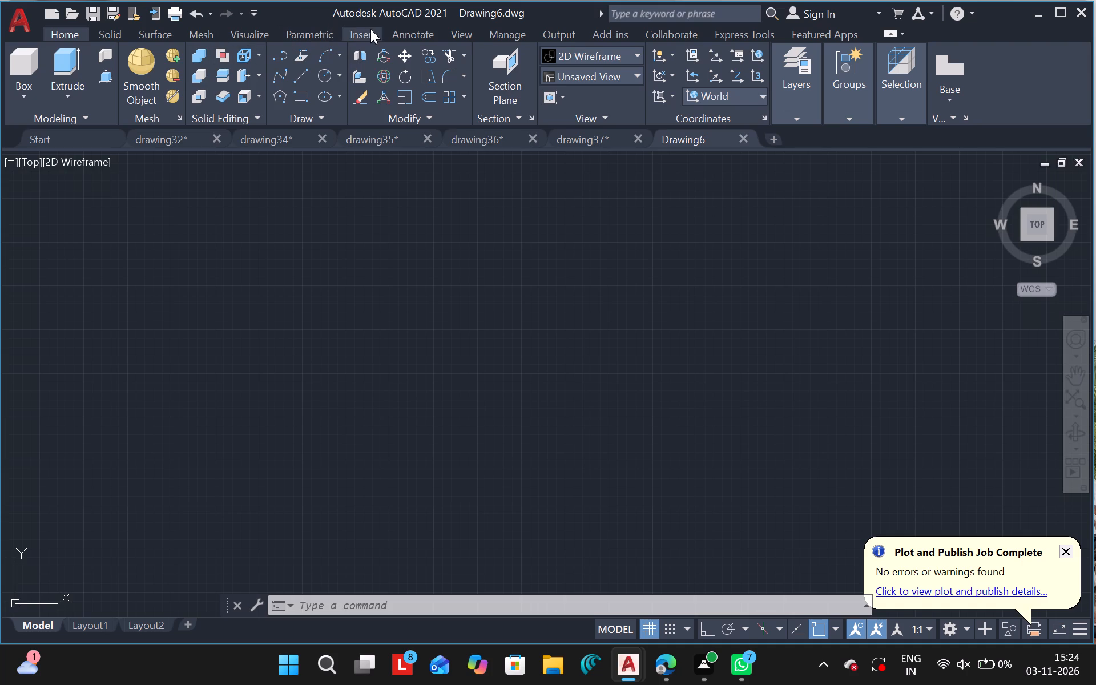
pyautogui.click(413, 30)
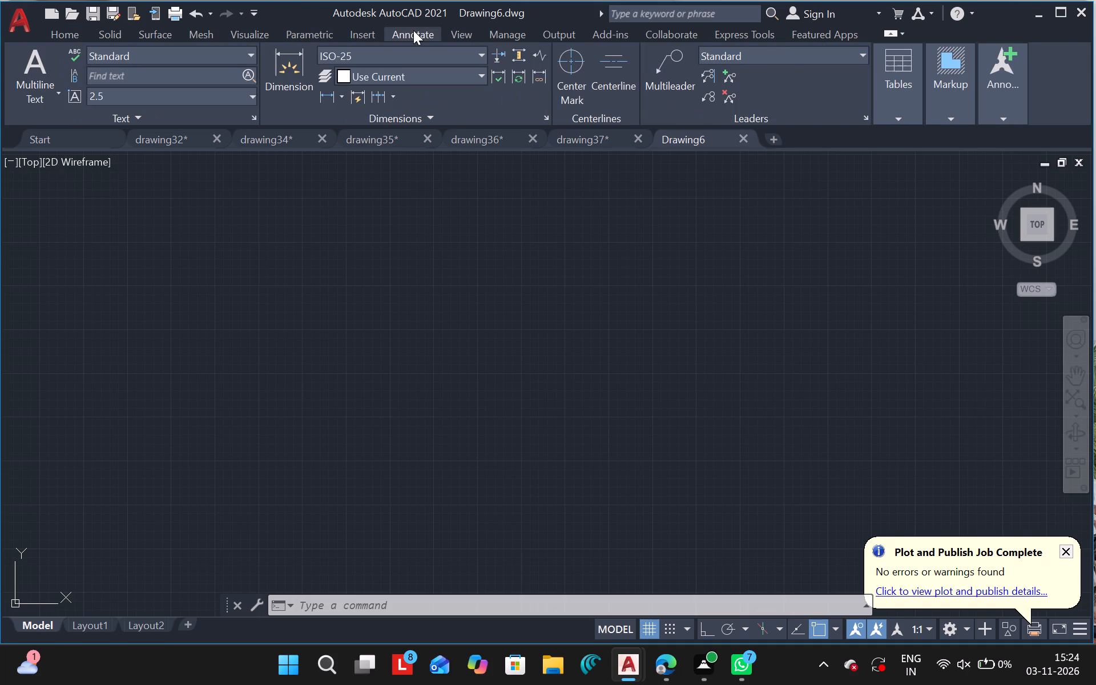
pyautogui.doubleClick(37, 66)
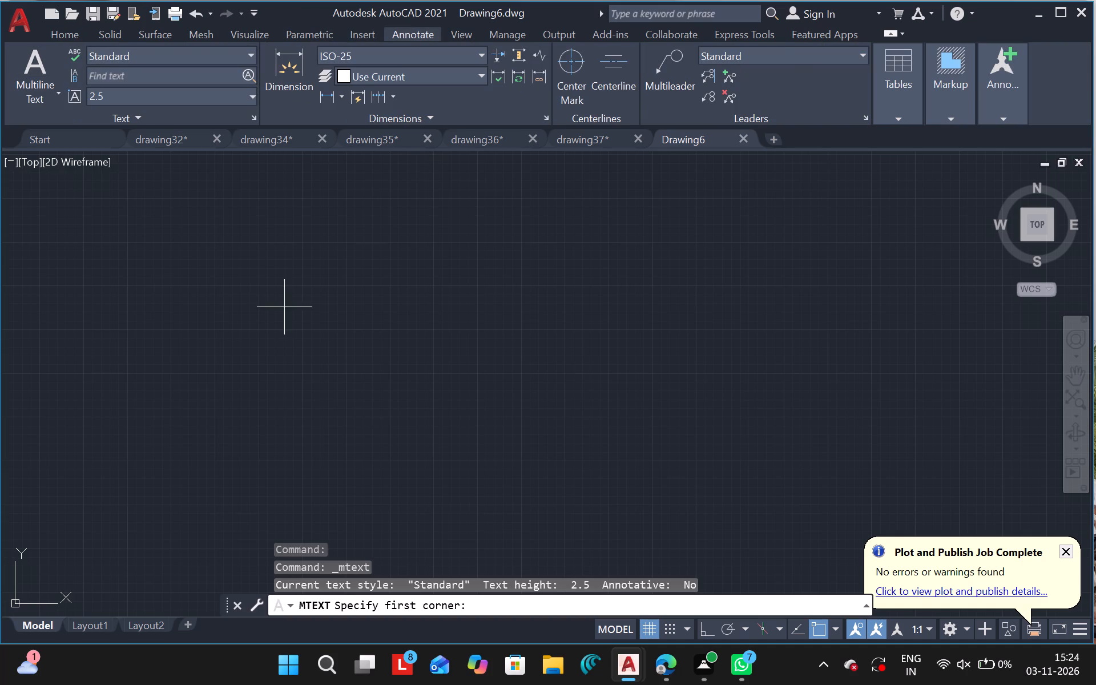
pyautogui.click(22, 88)
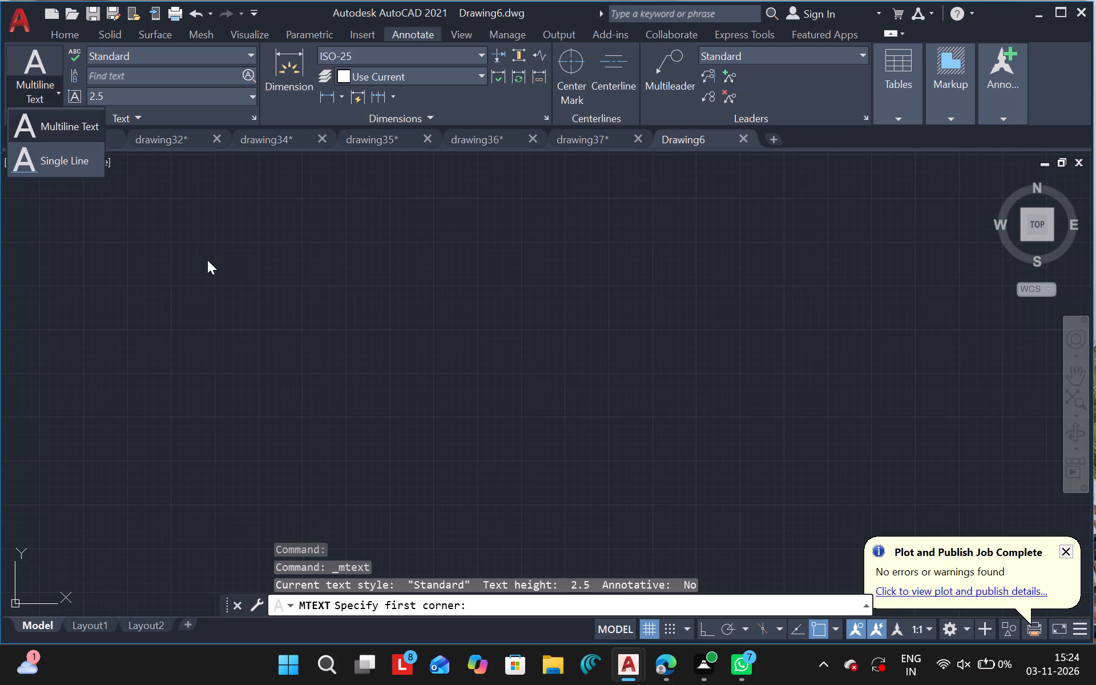
pyautogui.click(42, 138)
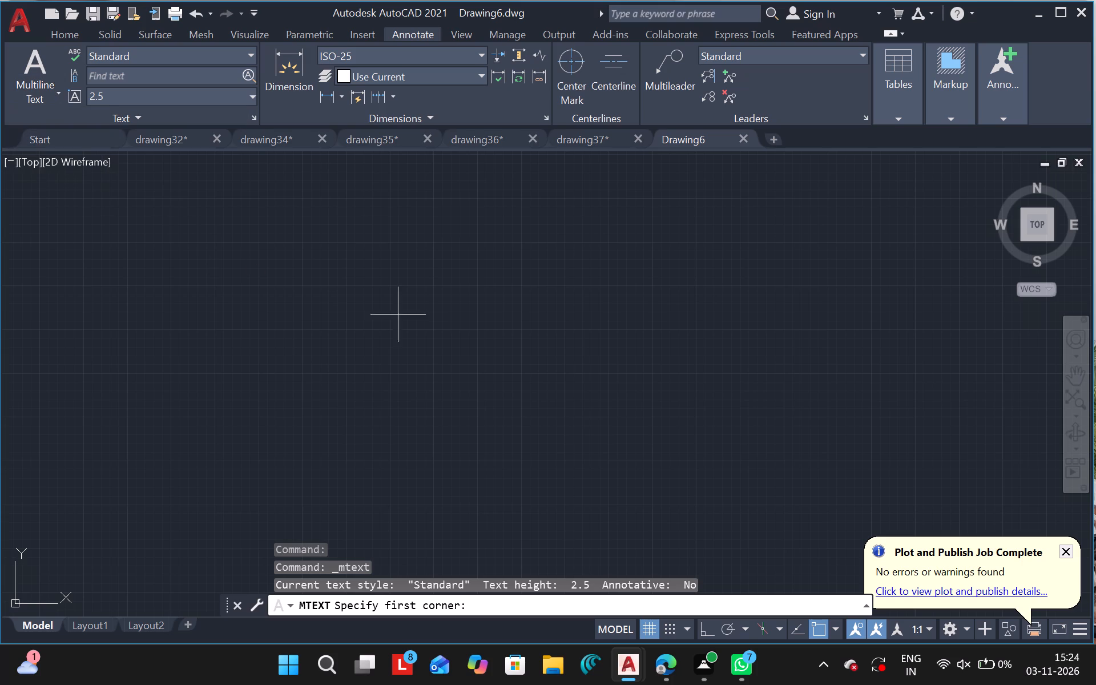
pyautogui.tripleClick(178, 253)
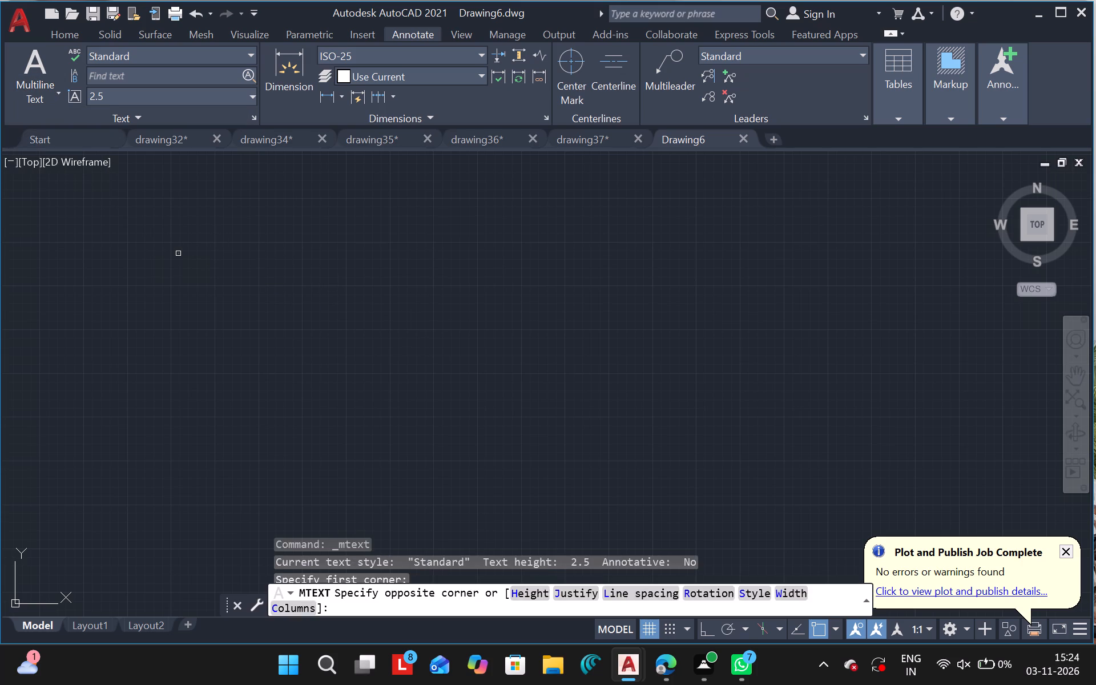
pyautogui.click(178, 253)
pyautogui.press('f')
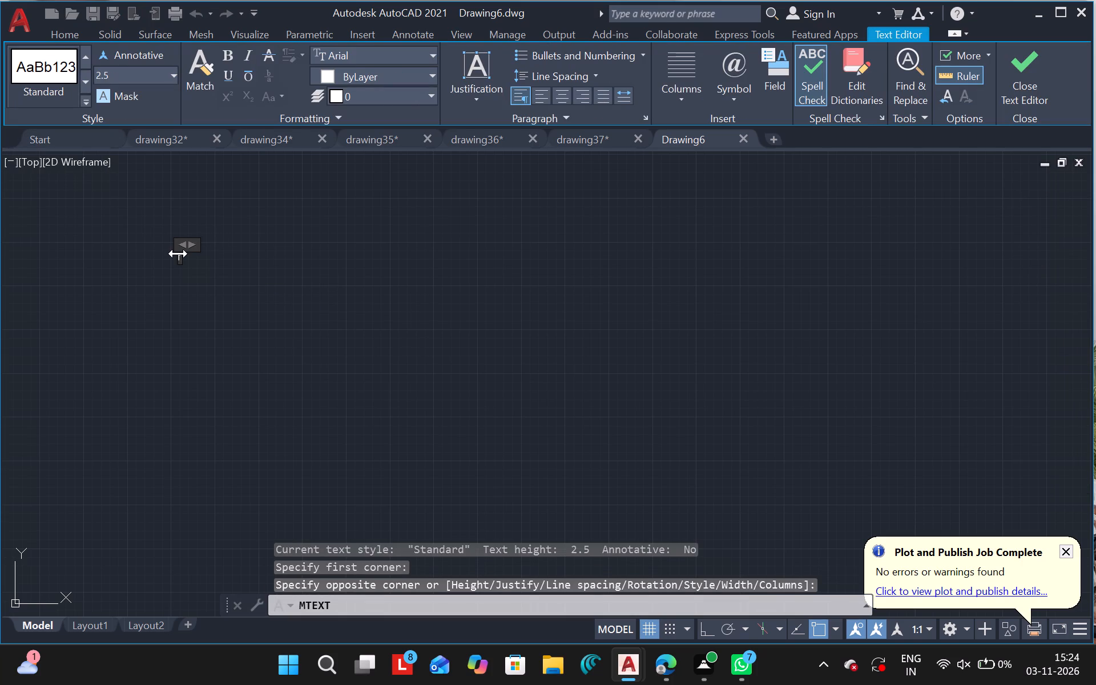
pyautogui.press('BackSpace')
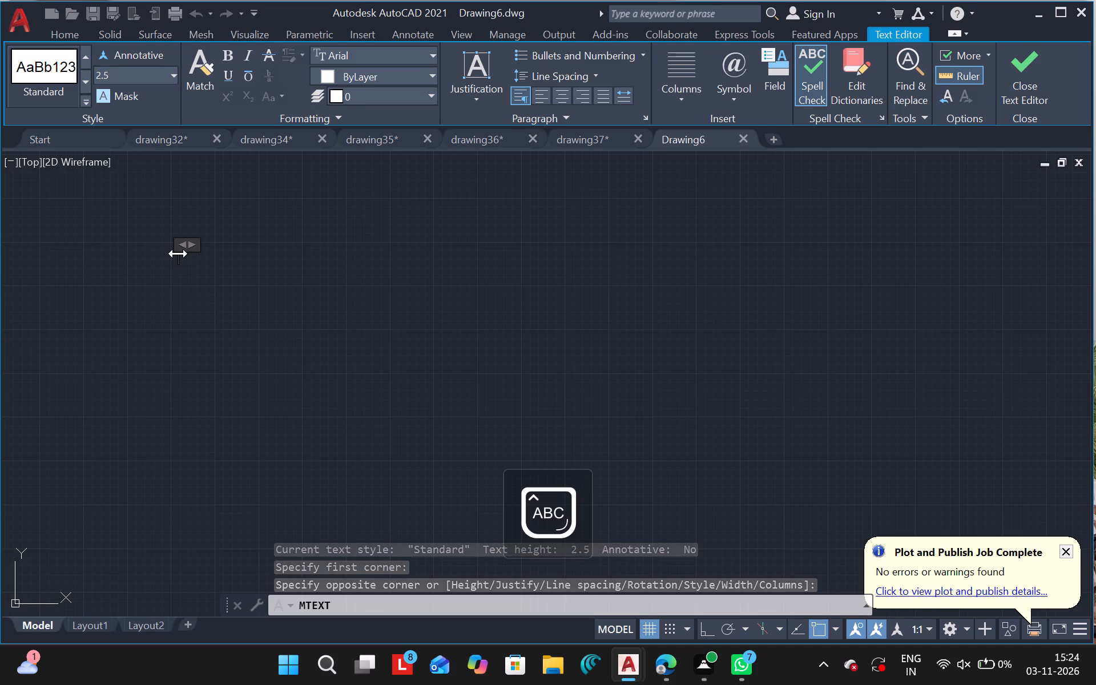
pyautogui.write('FRONT VIEW')
pyautogui.click(330, 324)
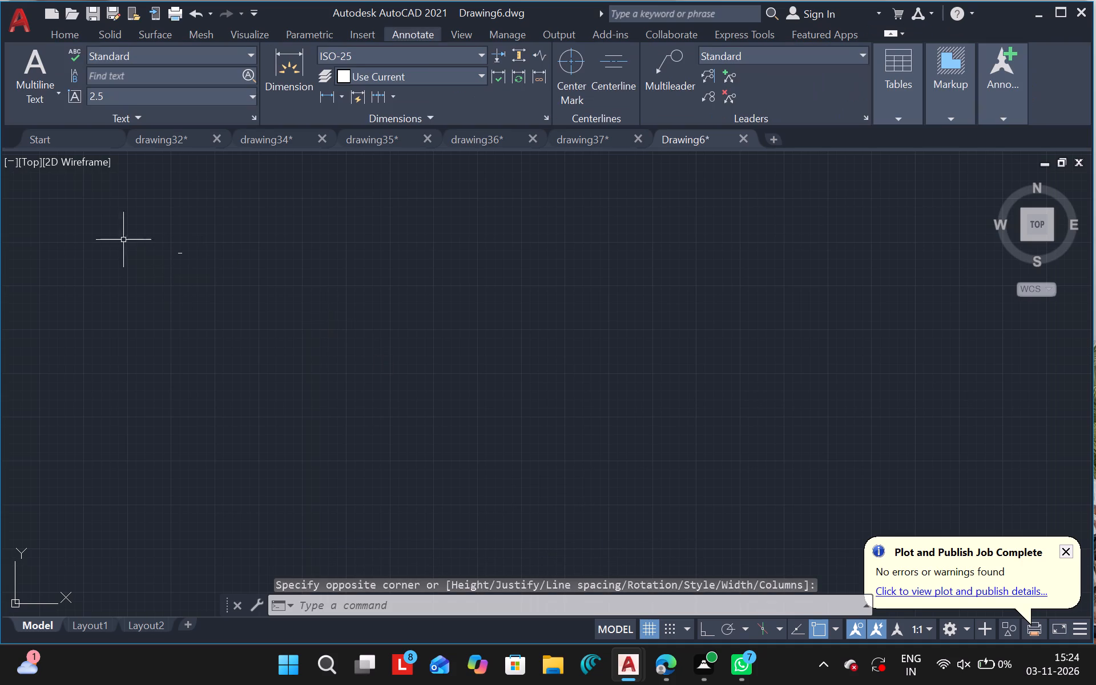
# Set the text height of the FRONT VIEW label to 90 in its properties.
pyautogui.moveTo(154, 236); pyautogui.dragTo(125, 271)
pyautogui.write('PR')
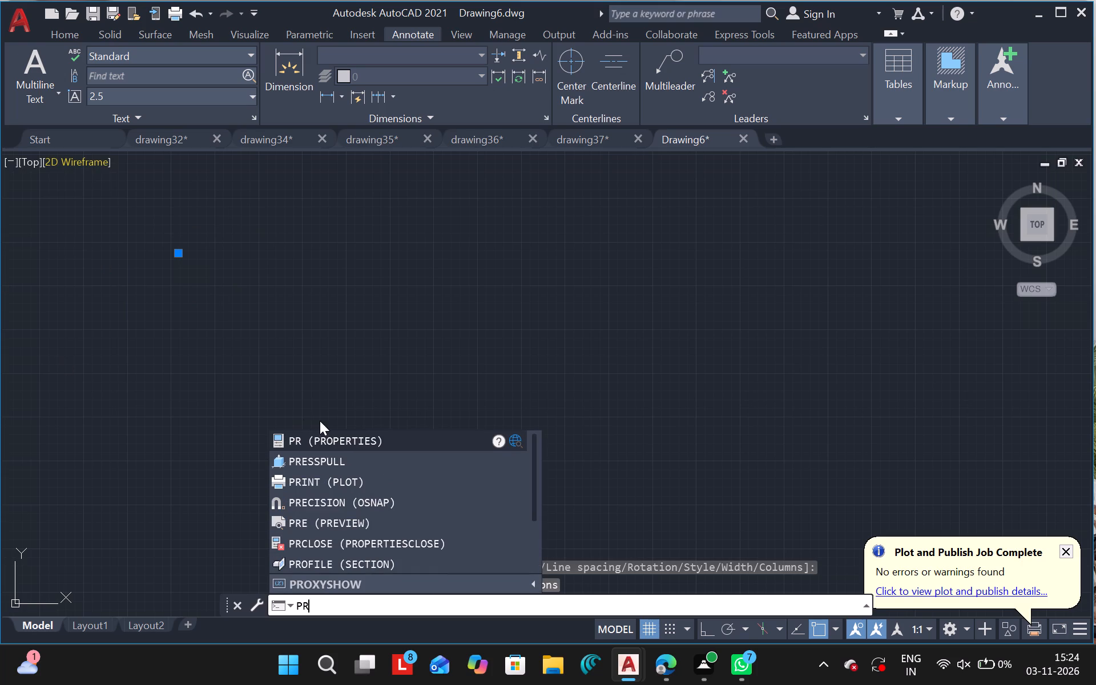
pyautogui.click(319, 440)
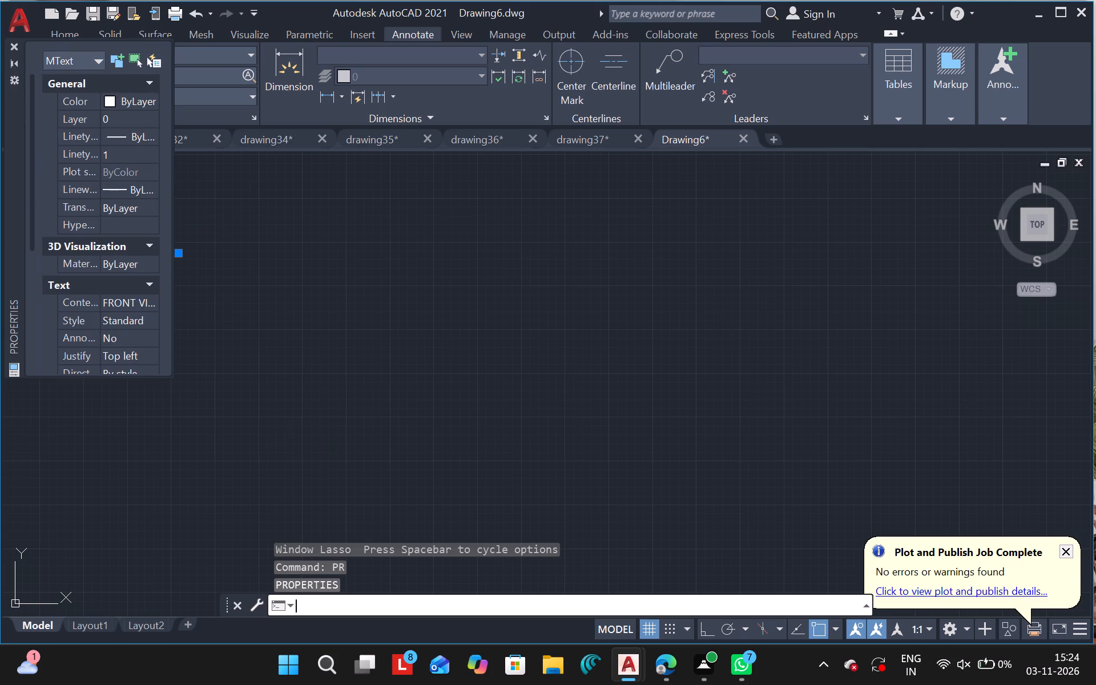
pyautogui.click(29, 278)
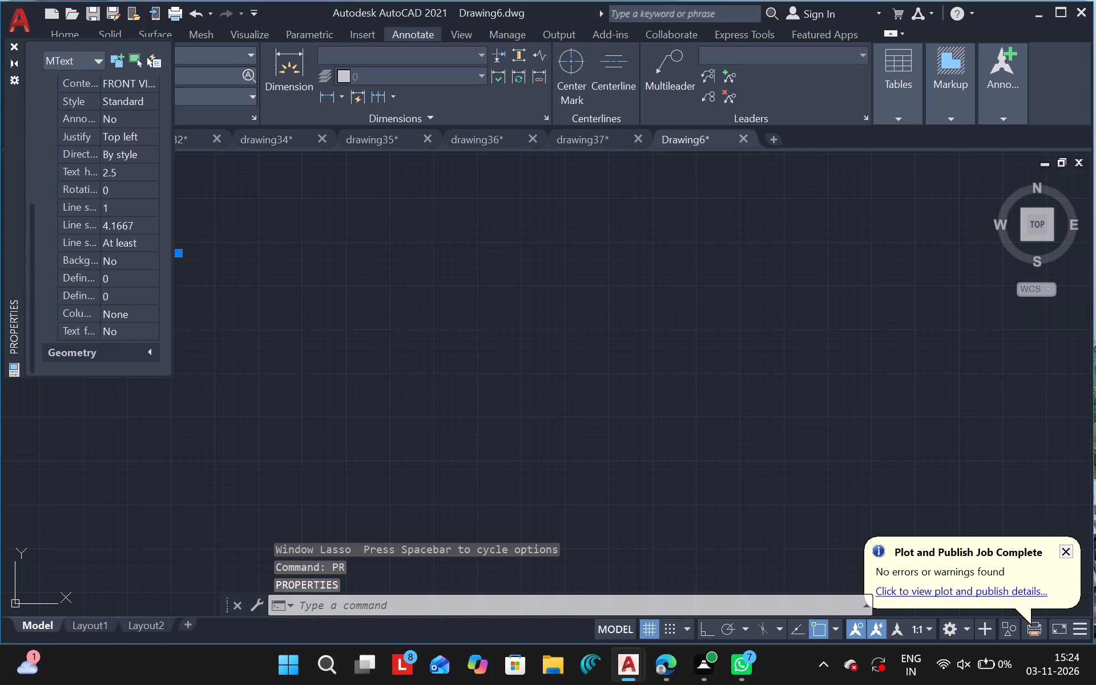
pyautogui.click(126, 168)
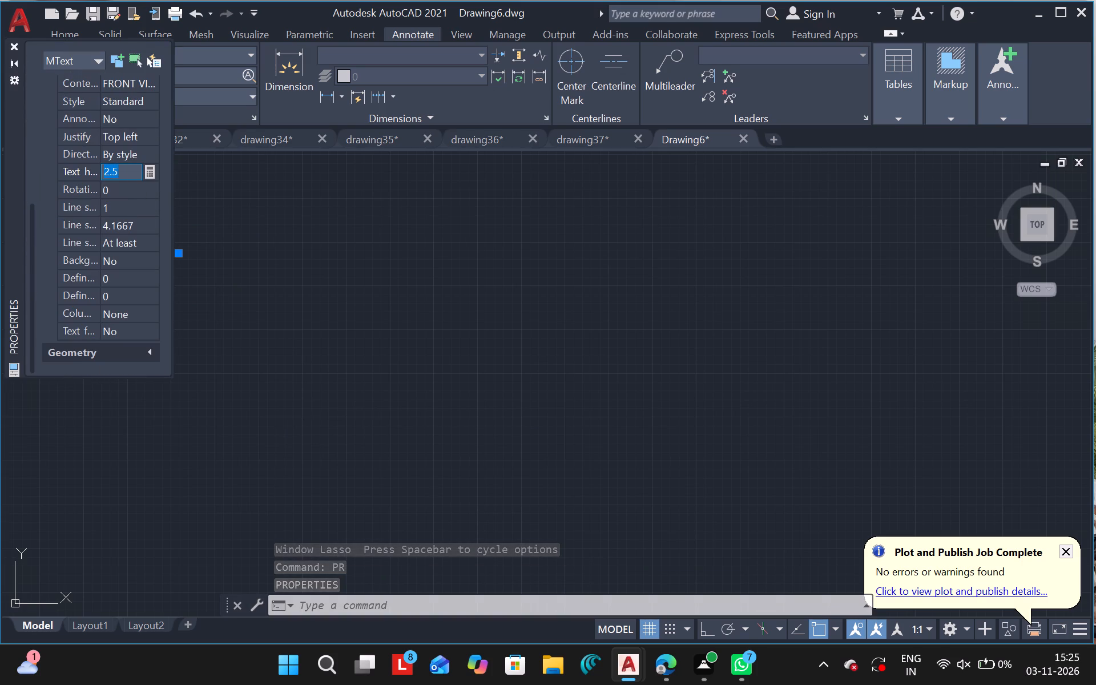
pyautogui.write('90')
pyautogui.press('Return')
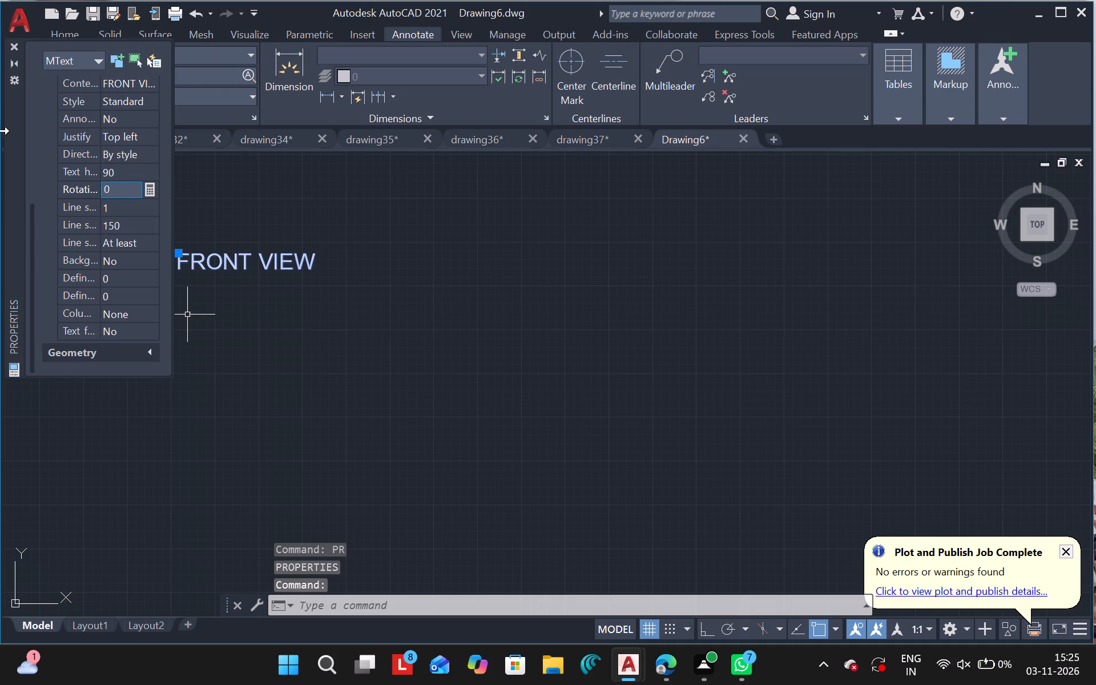
pyautogui.press('Escape')
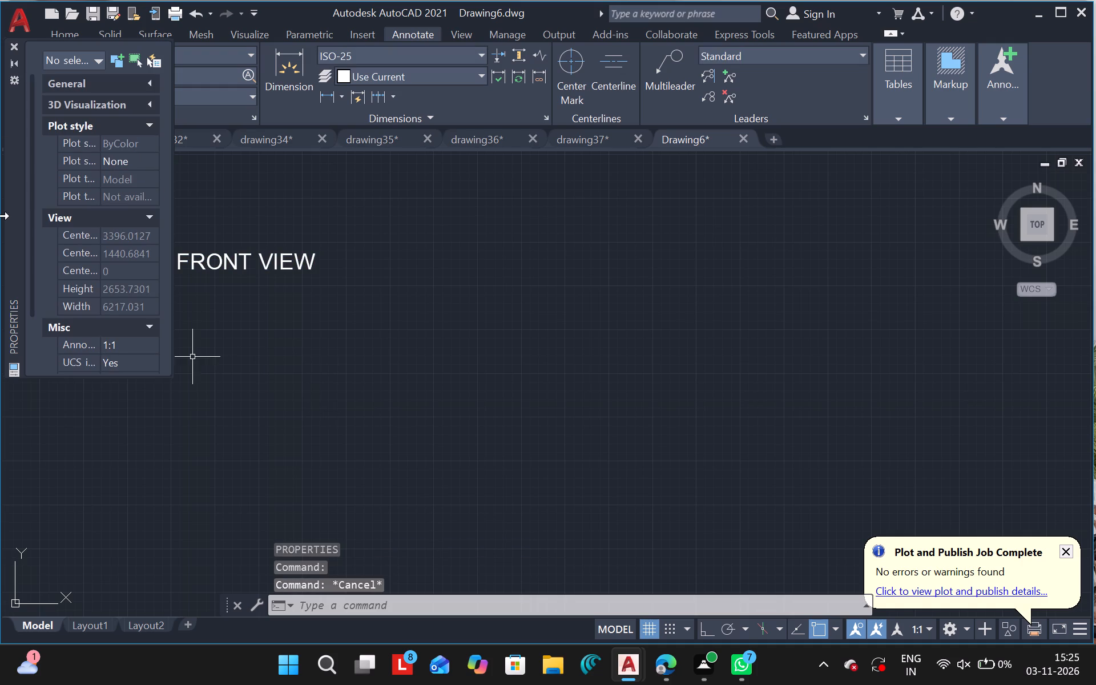
pyautogui.click(13, 47)
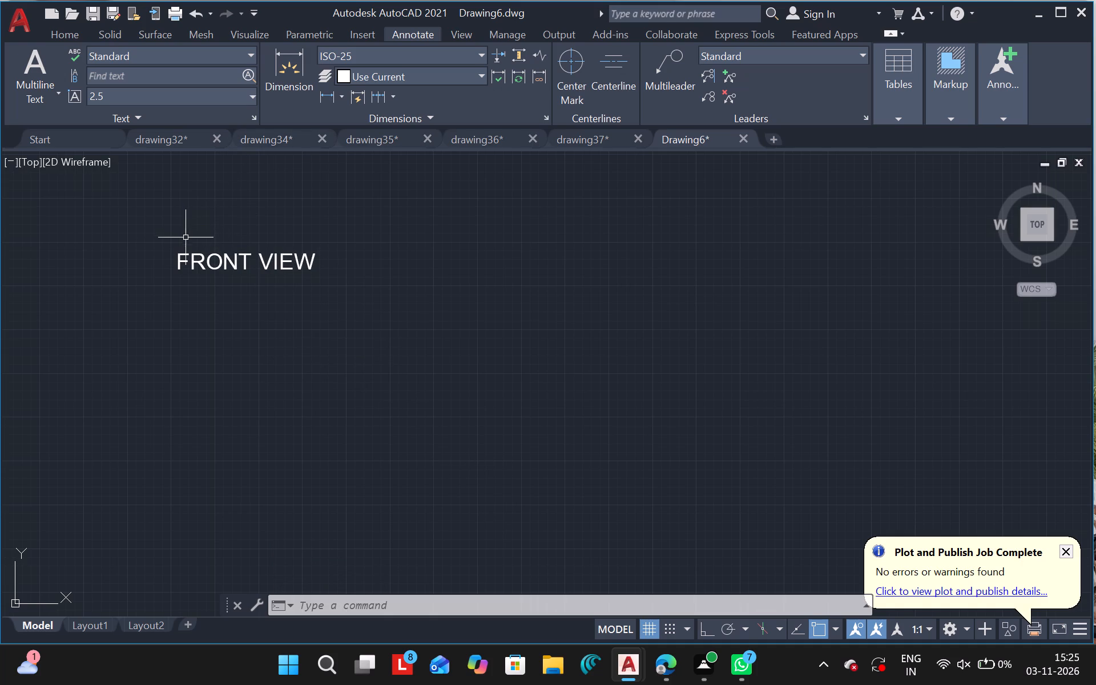
# Move the FRONT VIEW label a short distance up and to the left to leave room beneath it.
pyautogui.moveTo(162, 234); pyautogui.dragTo(91, 261)
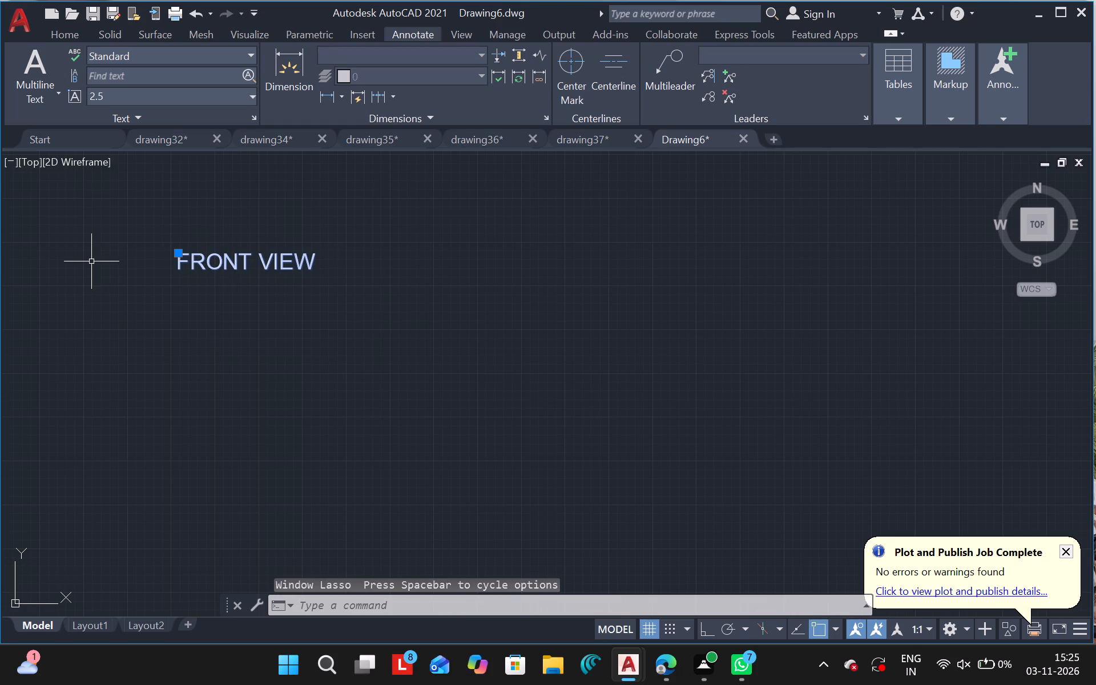
pyautogui.write('MO')
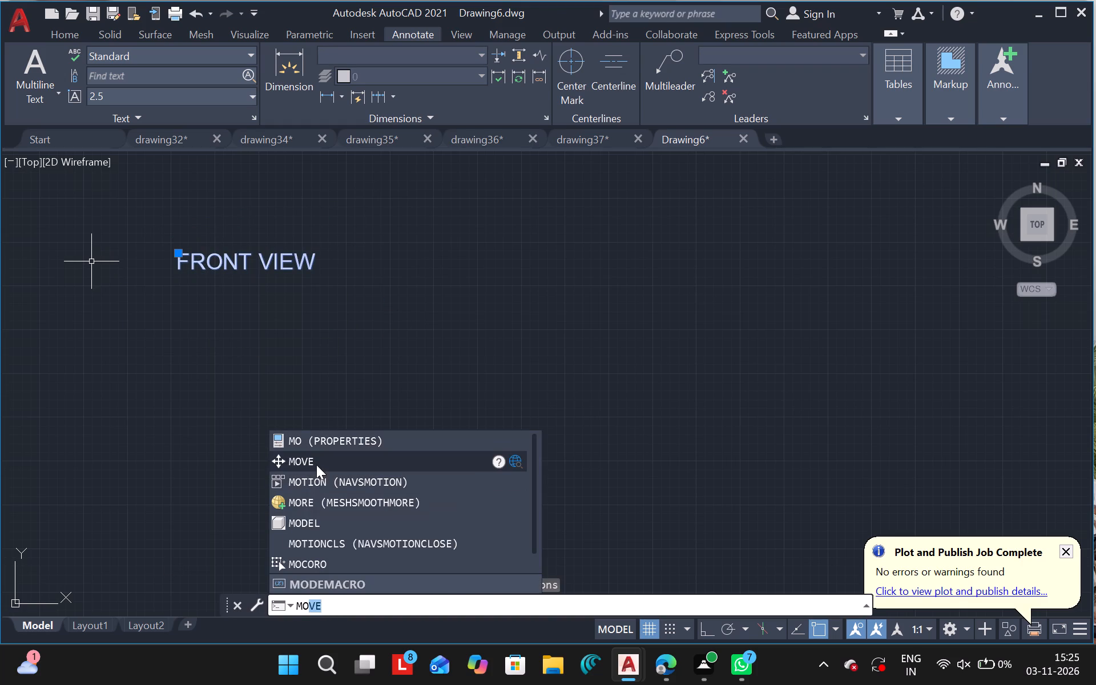
pyautogui.click(316, 465)
pyautogui.moveTo(458, 408); pyautogui.dragTo(425, 358)
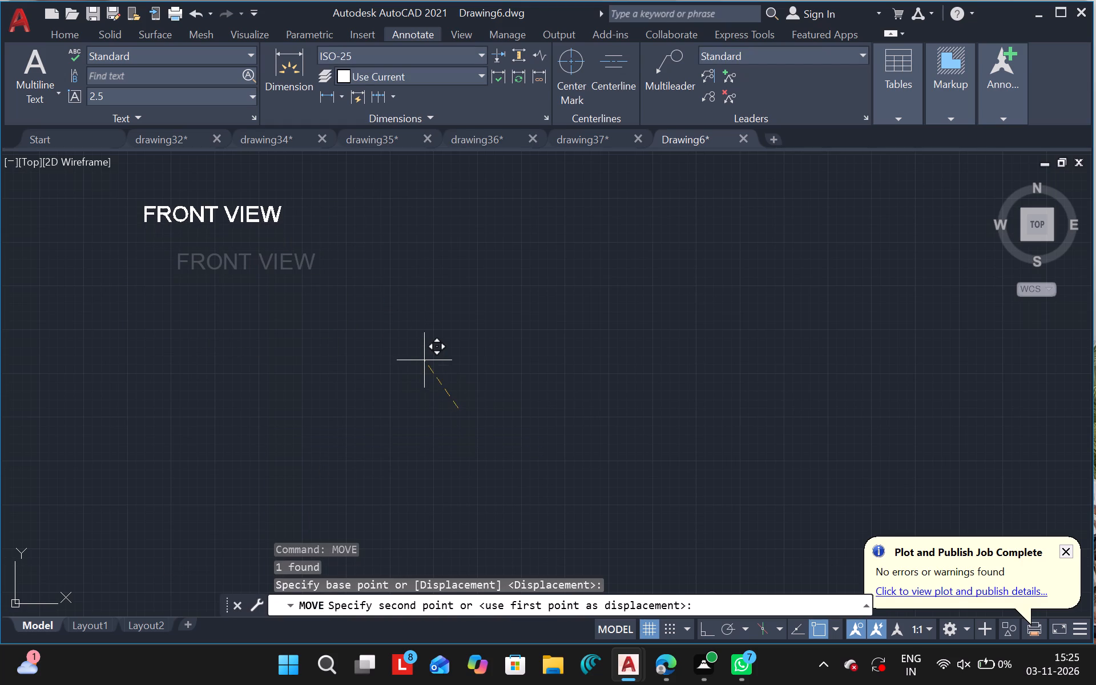
pyautogui.moveTo(425, 358); pyautogui.dragTo(425, 356)
pyautogui.click(425, 356)
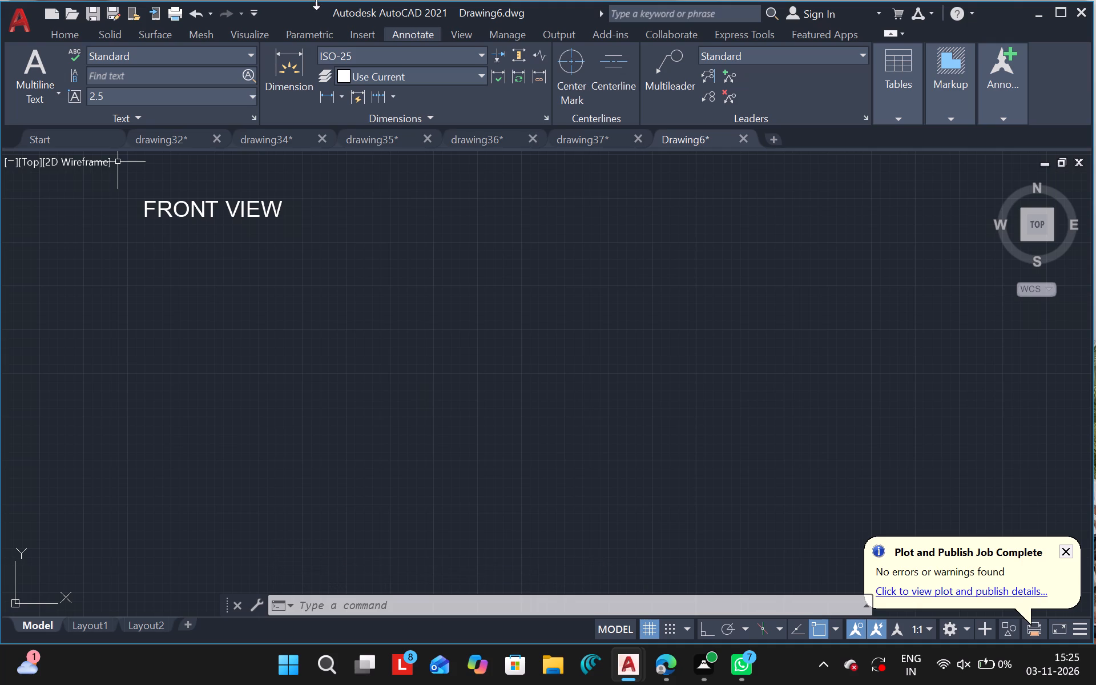
# Draw a circle with a radius of about 179 units just below the FRONT VIEW label.
pyautogui.click(63, 40)
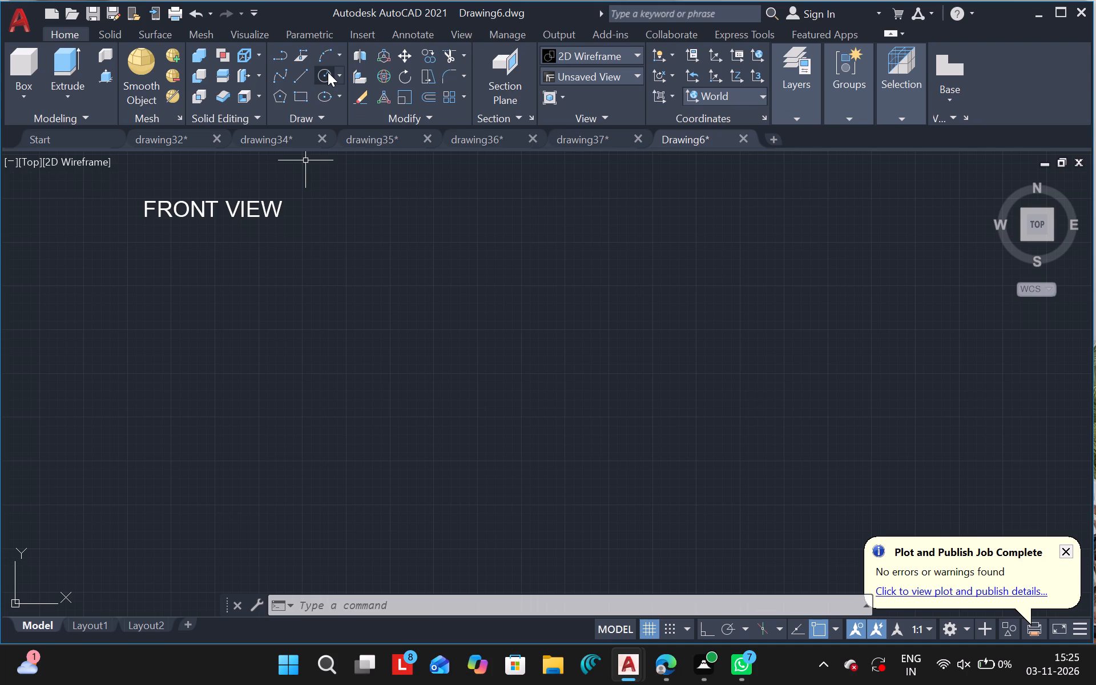
pyautogui.click(328, 72)
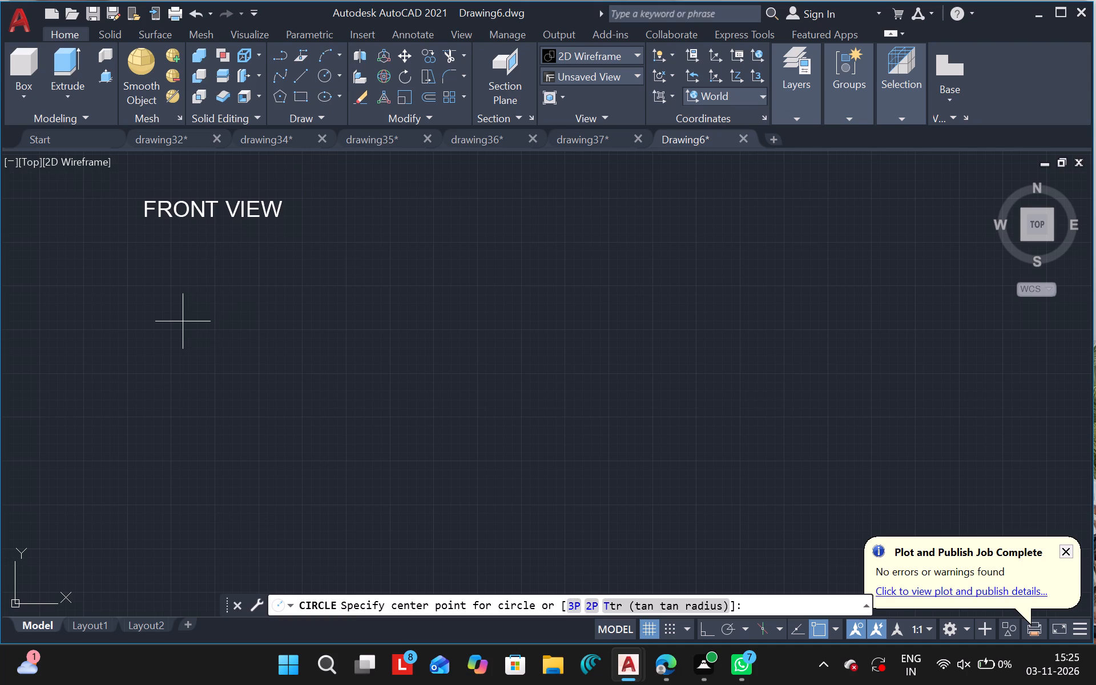
pyautogui.moveTo(205, 261); pyautogui.dragTo(203, 284)
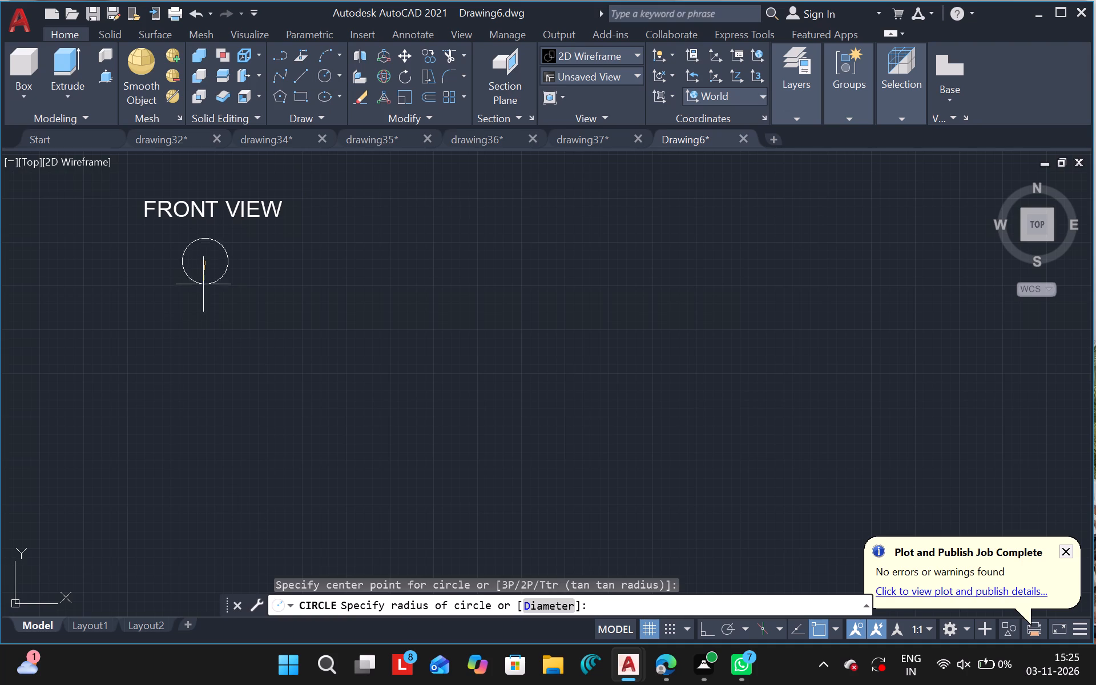
pyautogui.moveTo(203, 284); pyautogui.dragTo(203, 291)
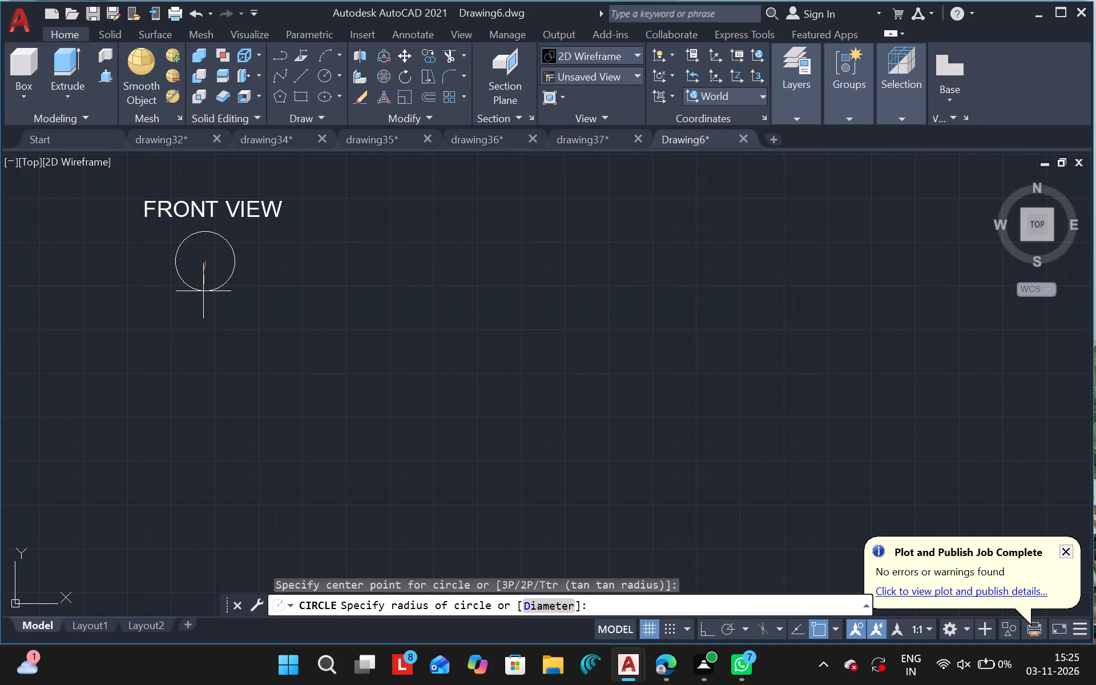
pyautogui.moveTo(203, 291); pyautogui.dragTo(203, 293)
pyautogui.click(203, 293)
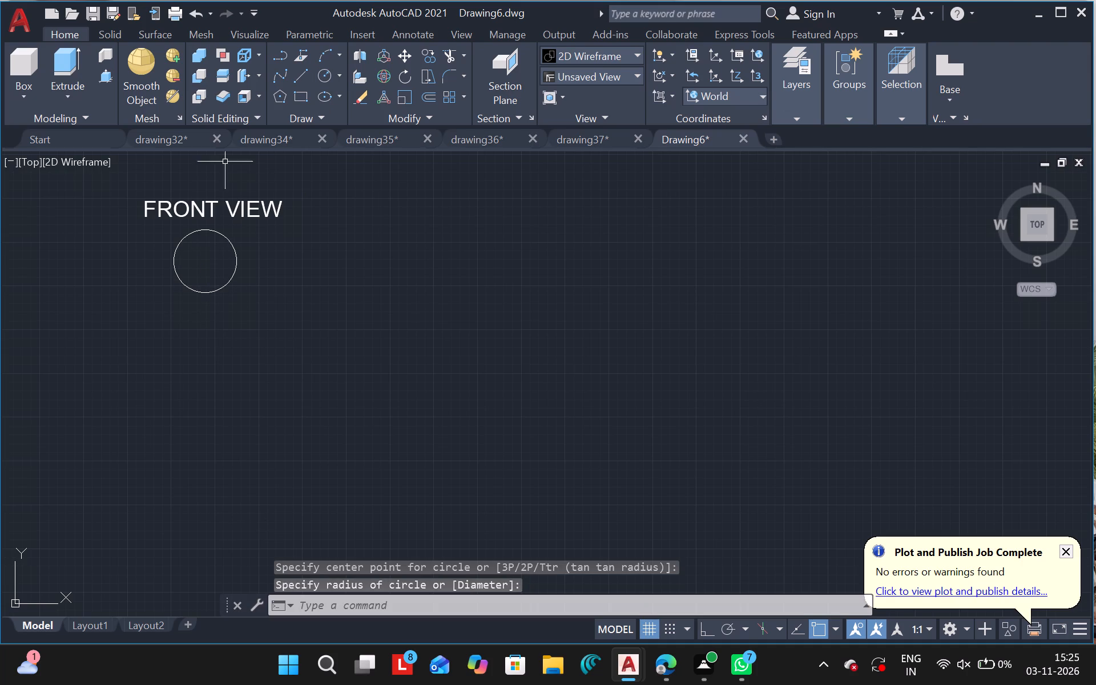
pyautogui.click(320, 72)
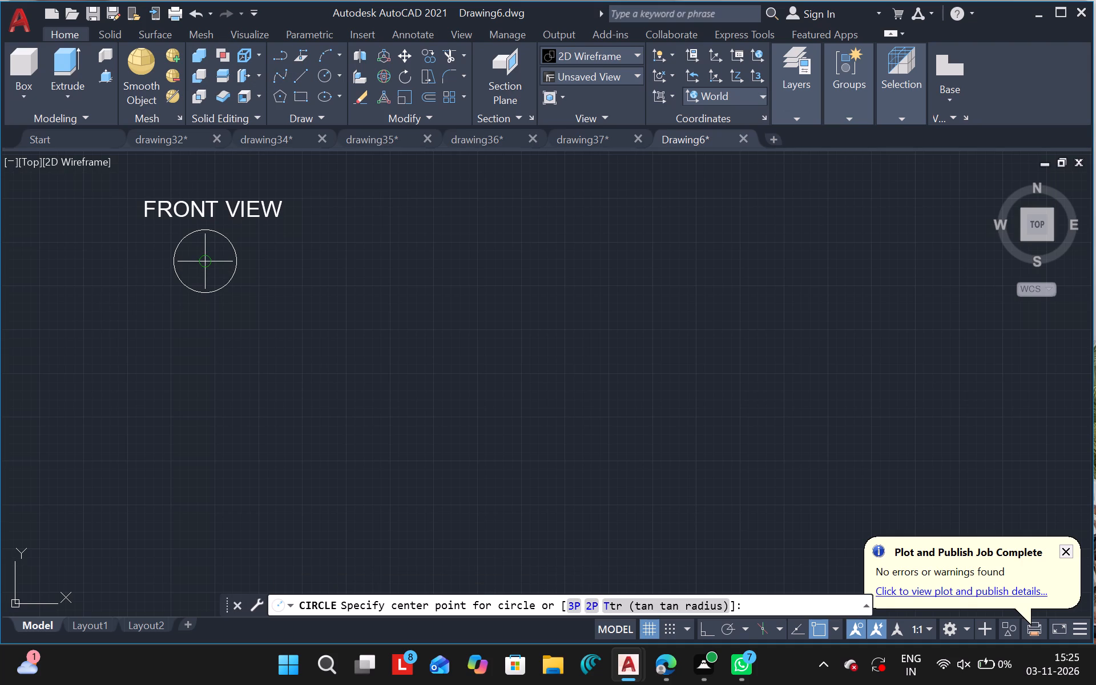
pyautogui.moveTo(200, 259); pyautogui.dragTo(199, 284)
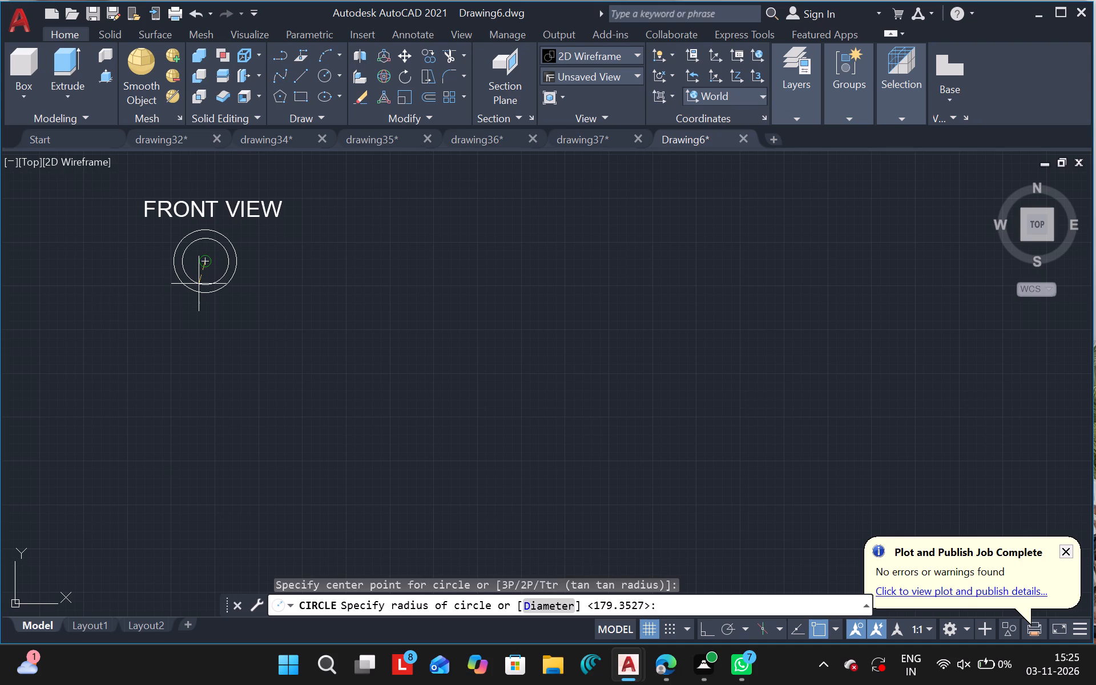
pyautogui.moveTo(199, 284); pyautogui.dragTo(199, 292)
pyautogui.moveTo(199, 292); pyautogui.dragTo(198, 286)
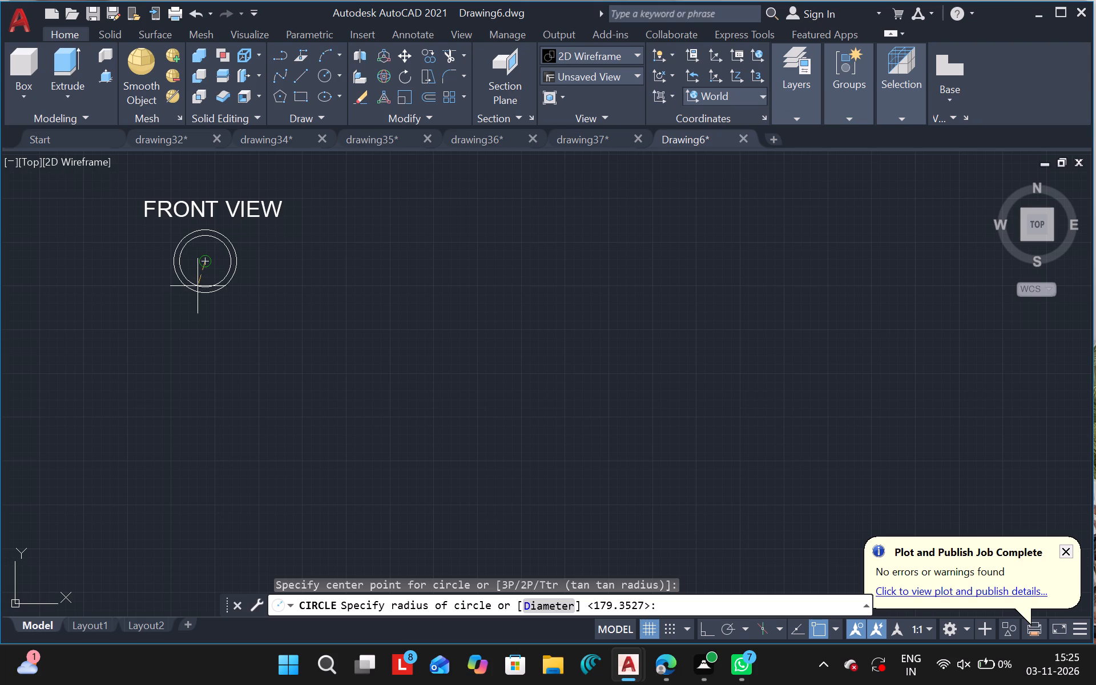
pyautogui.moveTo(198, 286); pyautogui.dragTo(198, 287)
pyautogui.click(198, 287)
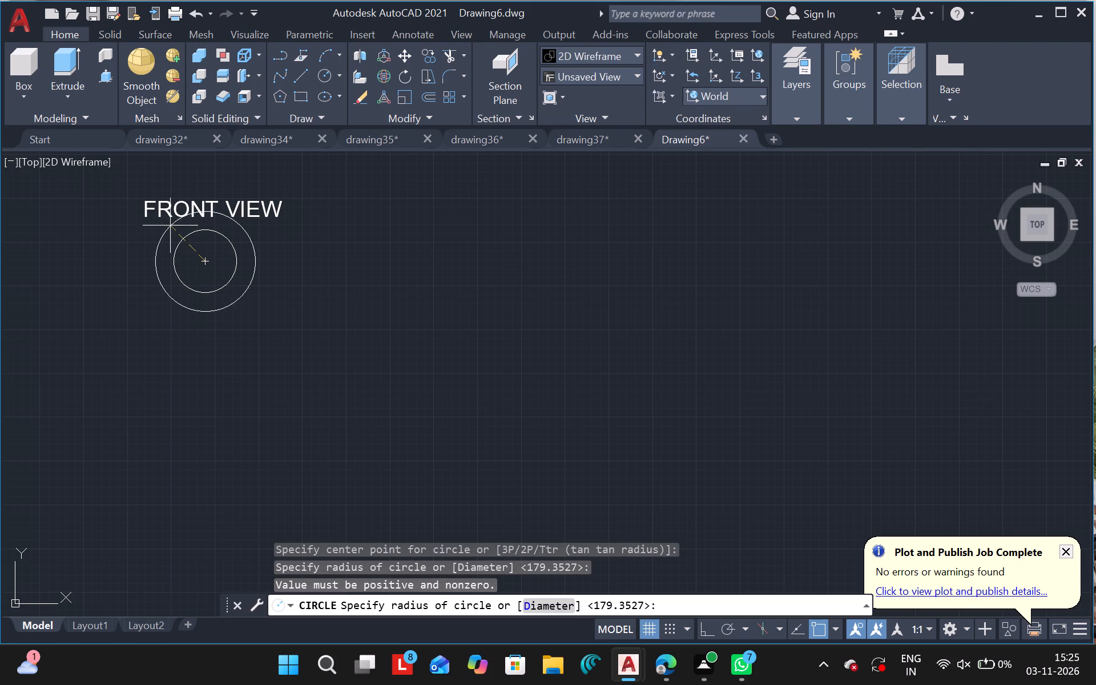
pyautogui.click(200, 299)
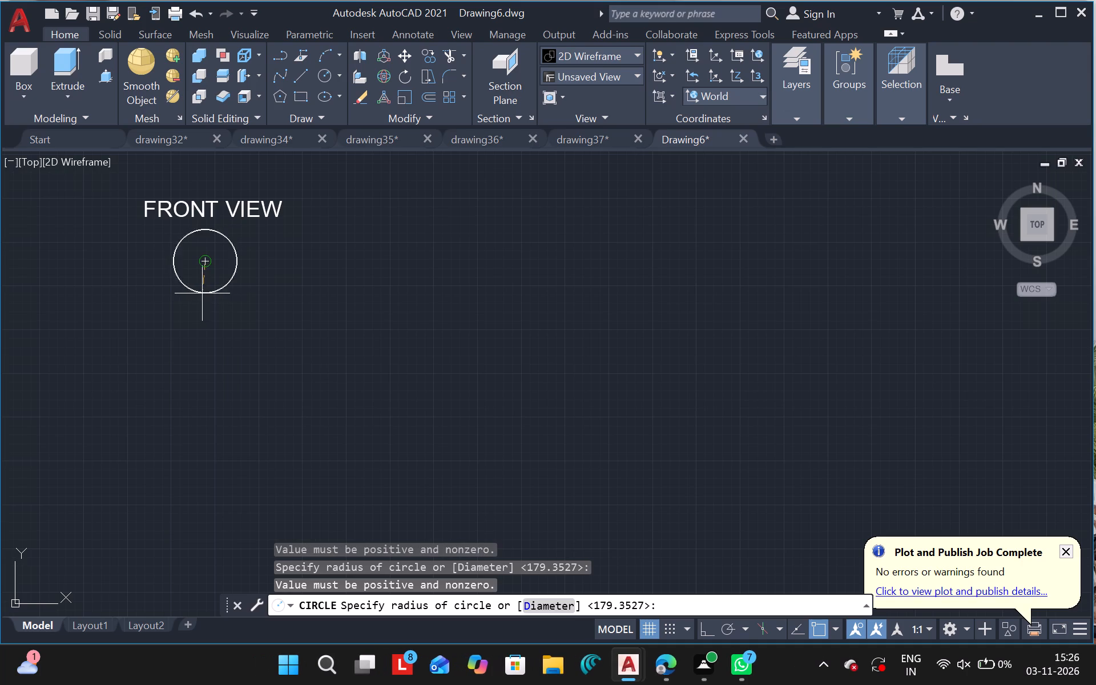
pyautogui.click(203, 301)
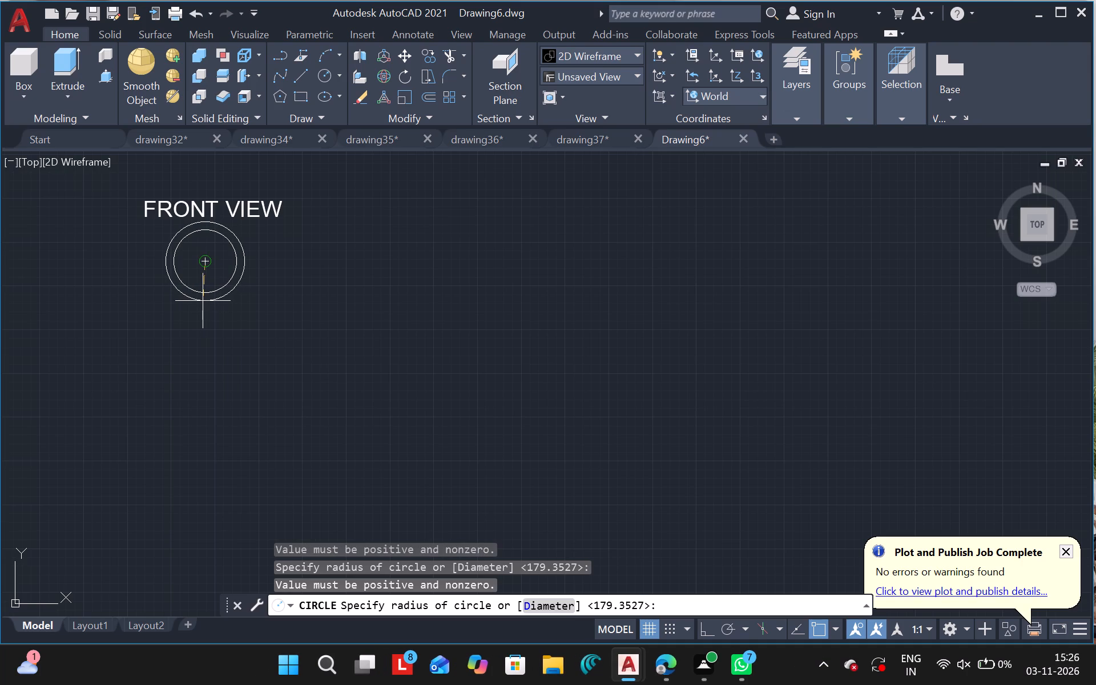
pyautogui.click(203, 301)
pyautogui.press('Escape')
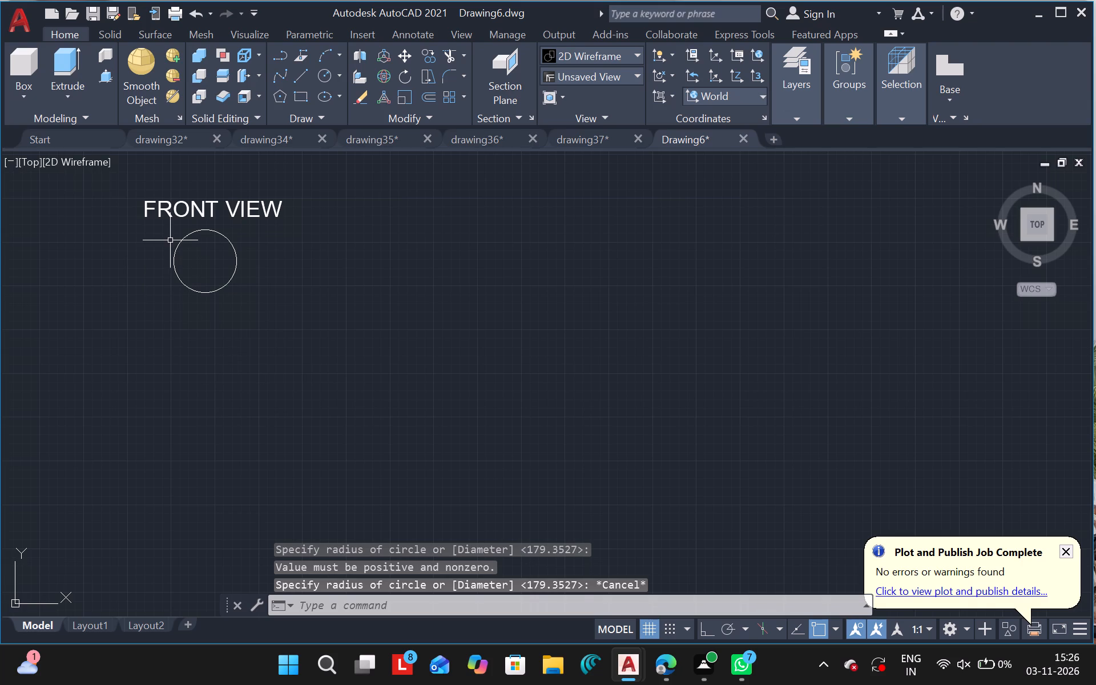
# Move the circle a short distance straight down to widen the gap beneath the FRONT VIEW label.
pyautogui.moveTo(170, 235); pyautogui.dragTo(112, 143)
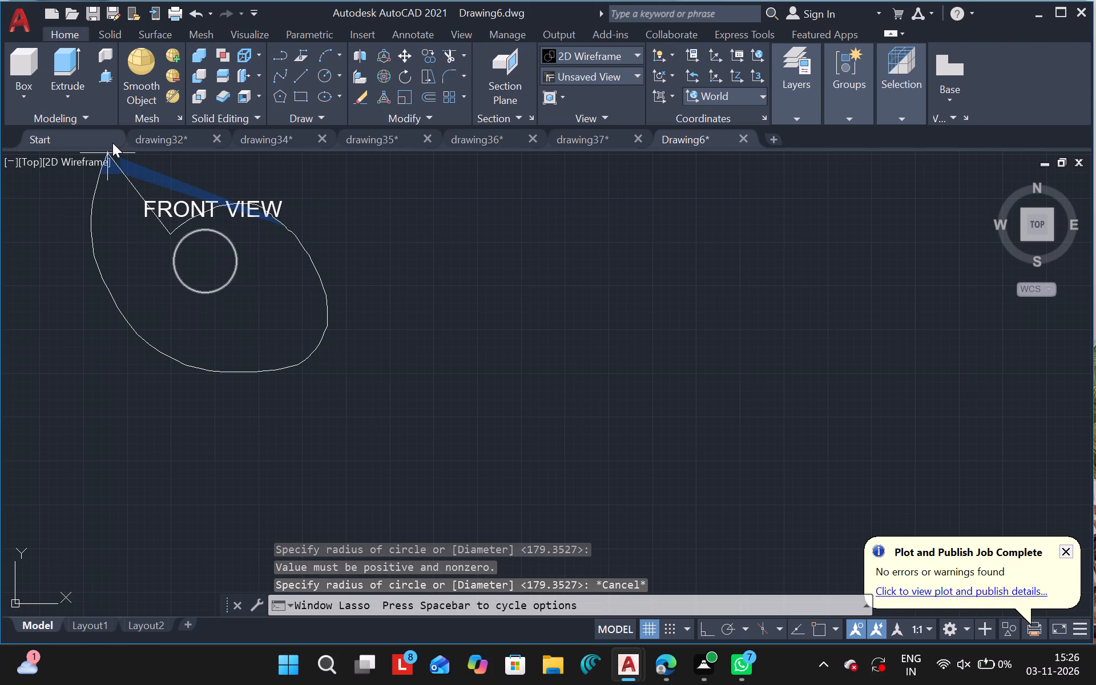
pyautogui.write('MO')
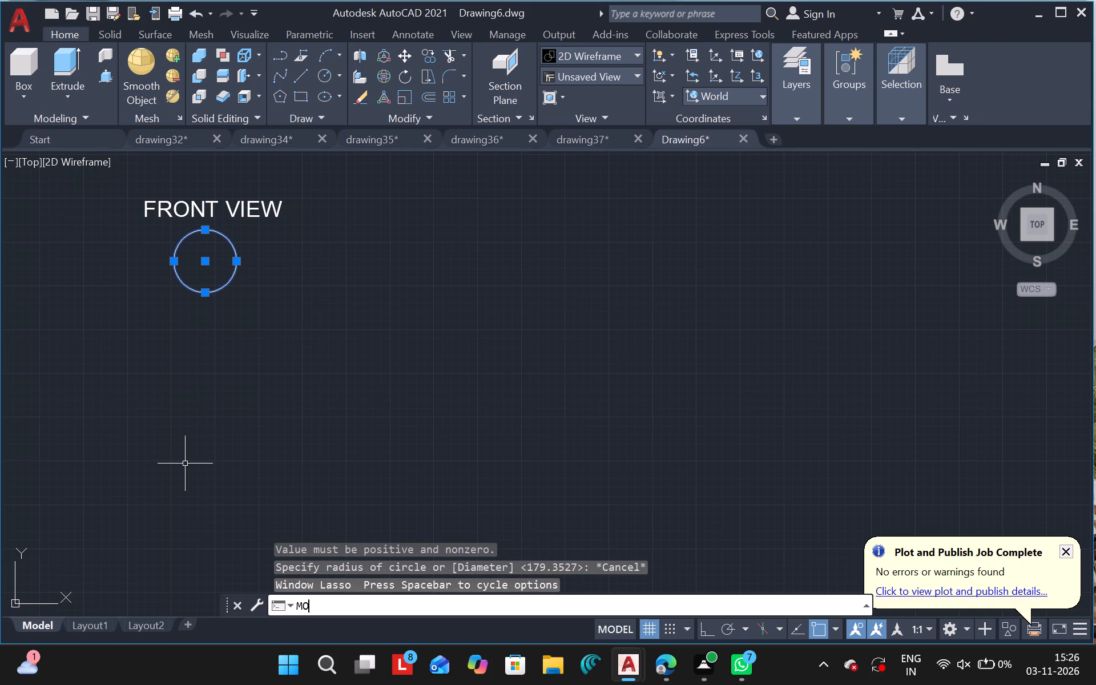
pyautogui.click(308, 464)
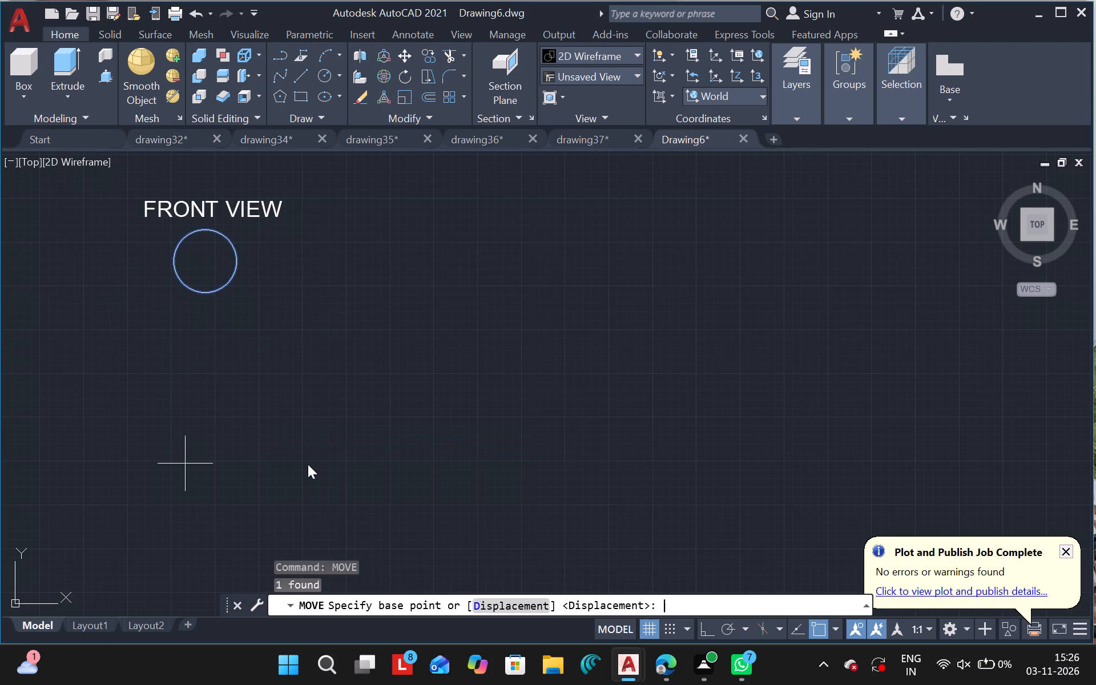
pyautogui.moveTo(415, 364); pyautogui.dragTo(416, 390)
pyautogui.click(416, 390)
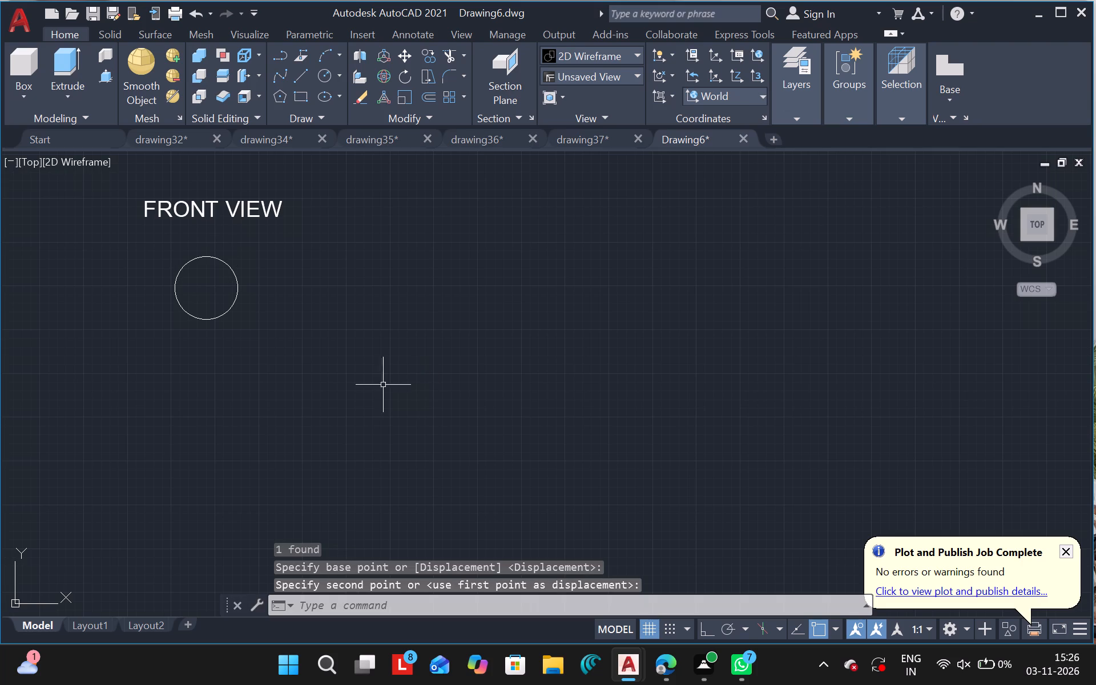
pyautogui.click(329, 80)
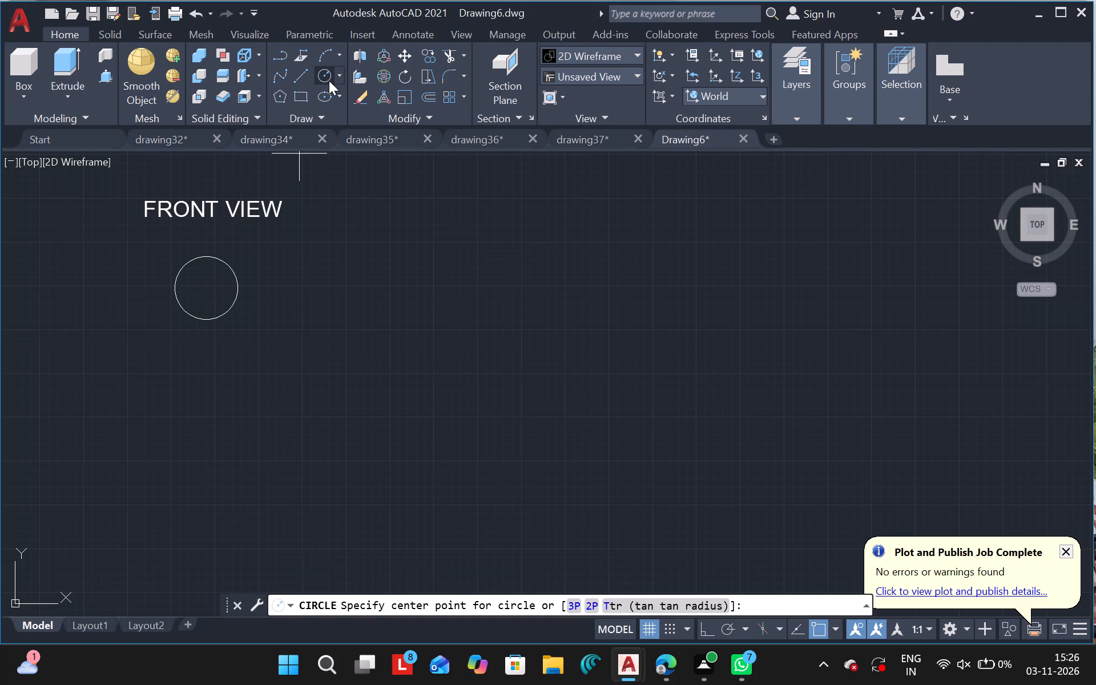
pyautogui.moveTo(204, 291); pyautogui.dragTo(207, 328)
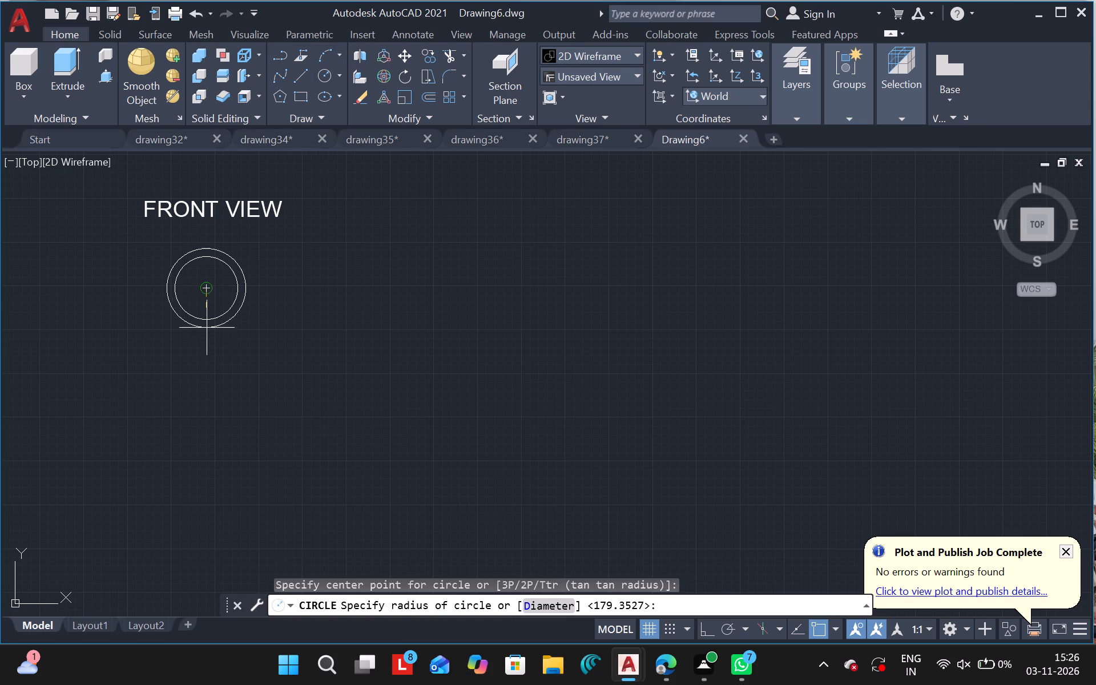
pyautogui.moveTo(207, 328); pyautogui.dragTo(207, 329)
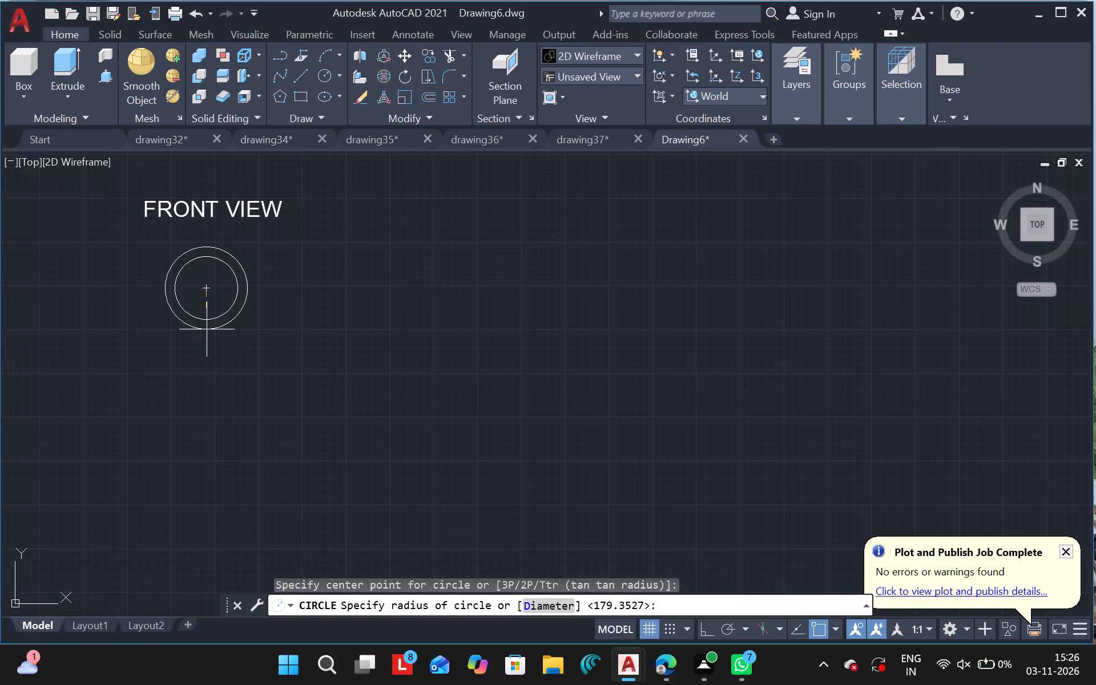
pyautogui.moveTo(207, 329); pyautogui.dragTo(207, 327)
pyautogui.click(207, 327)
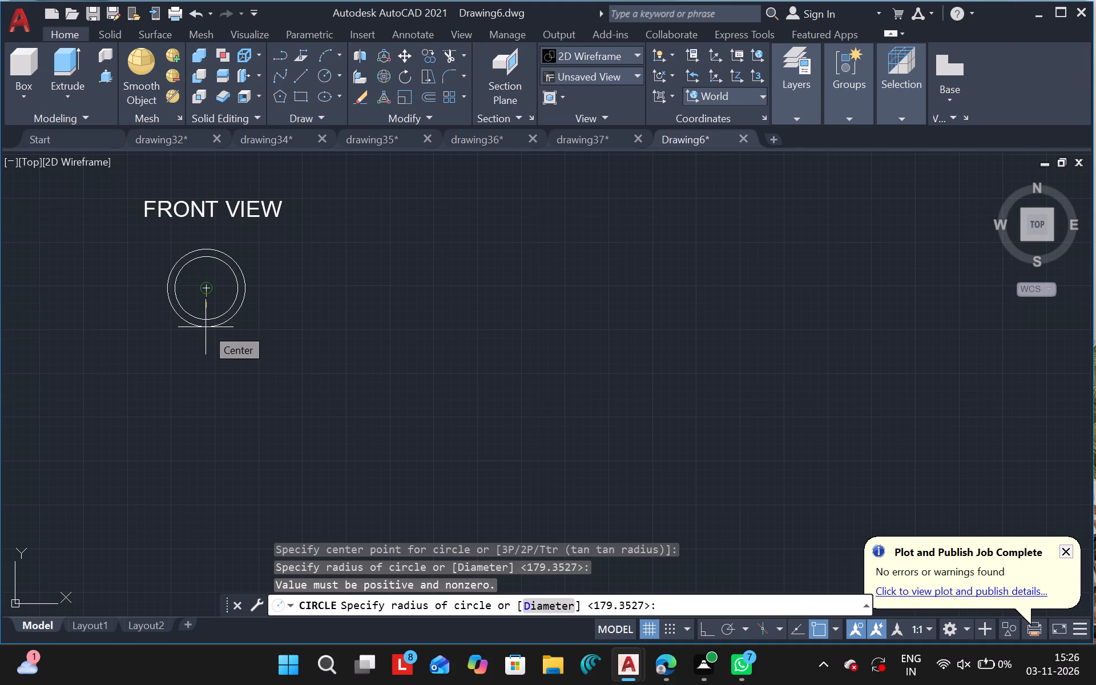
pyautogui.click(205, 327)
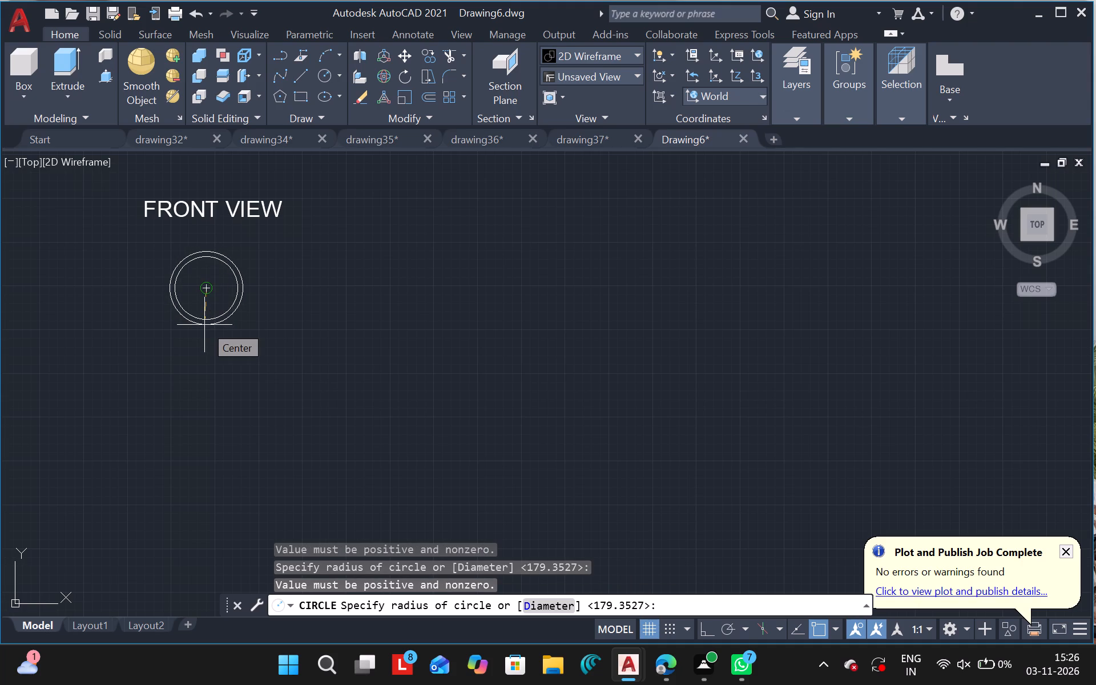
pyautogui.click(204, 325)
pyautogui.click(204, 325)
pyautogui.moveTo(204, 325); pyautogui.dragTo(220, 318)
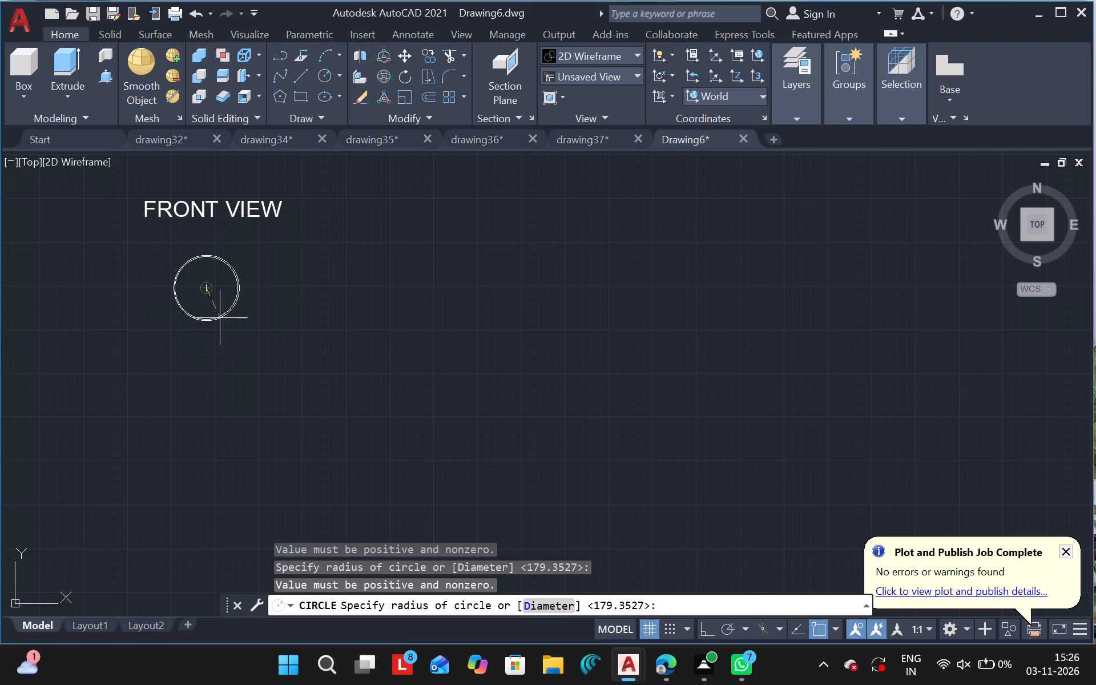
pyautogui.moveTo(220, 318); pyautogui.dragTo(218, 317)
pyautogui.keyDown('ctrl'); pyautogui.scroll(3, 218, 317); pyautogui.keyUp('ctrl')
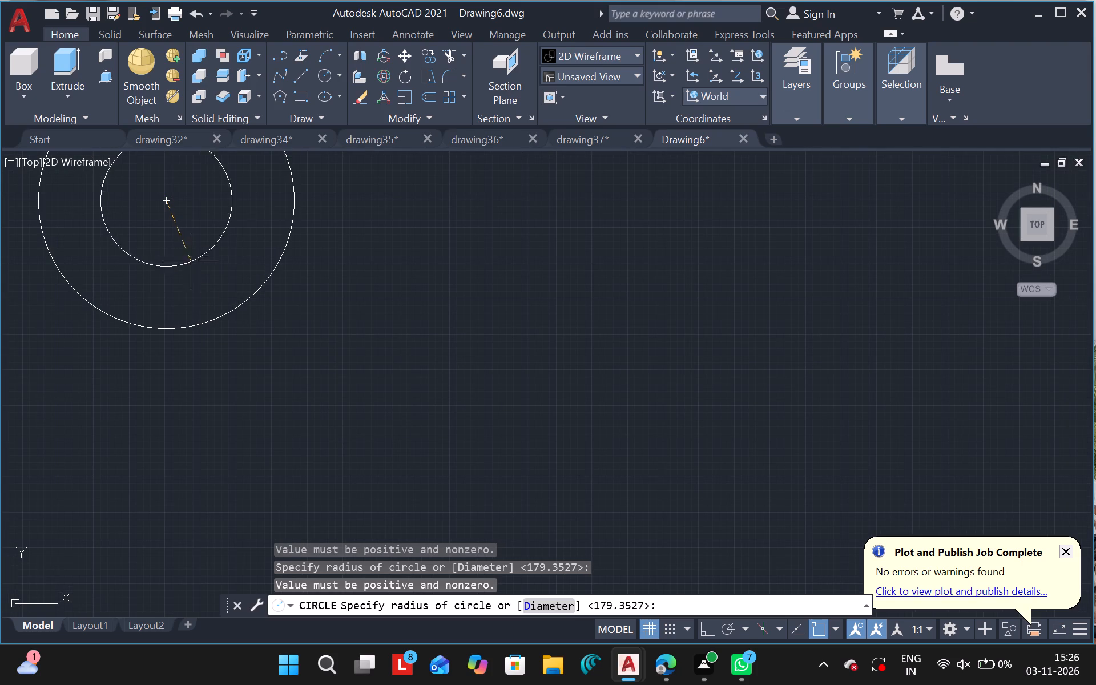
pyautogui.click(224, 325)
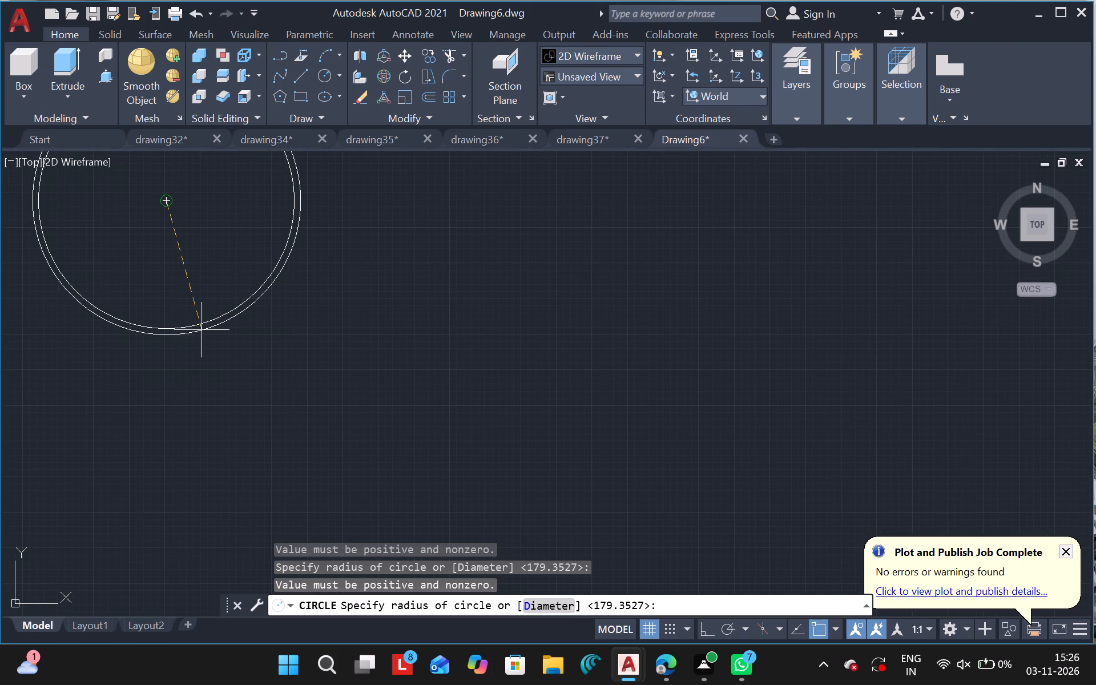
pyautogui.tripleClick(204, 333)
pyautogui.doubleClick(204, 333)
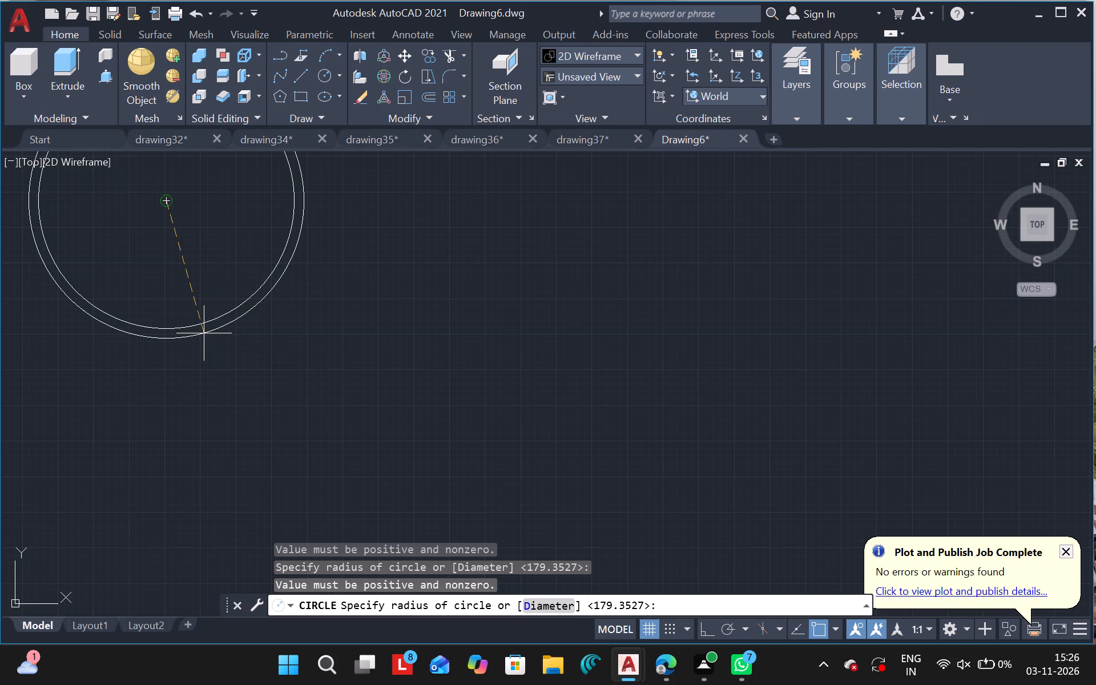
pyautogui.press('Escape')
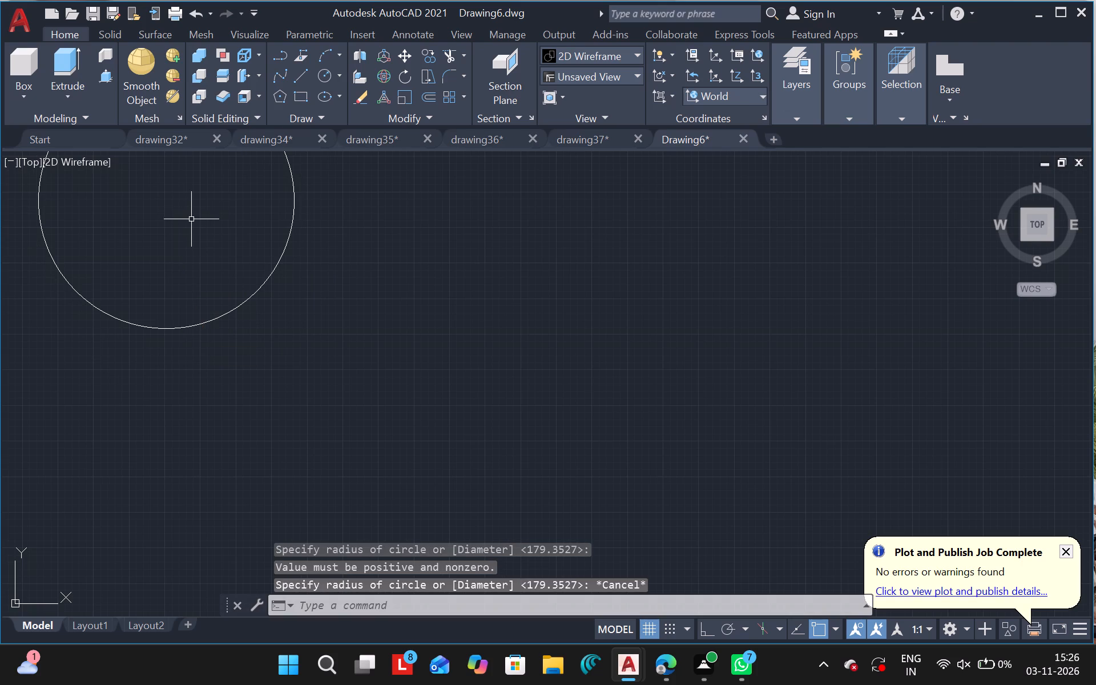
# Move the FRONT VIEW label slightly down and to the left, closer to the circle and centred above it.
pyautogui.keyDown('ctrl'); pyautogui.scroll(-2, 191, 220); pyautogui.keyUp('ctrl')
pyautogui.keyDown('ctrl'); pyautogui.scroll(-4, 275, 249); pyautogui.keyUp('ctrl')
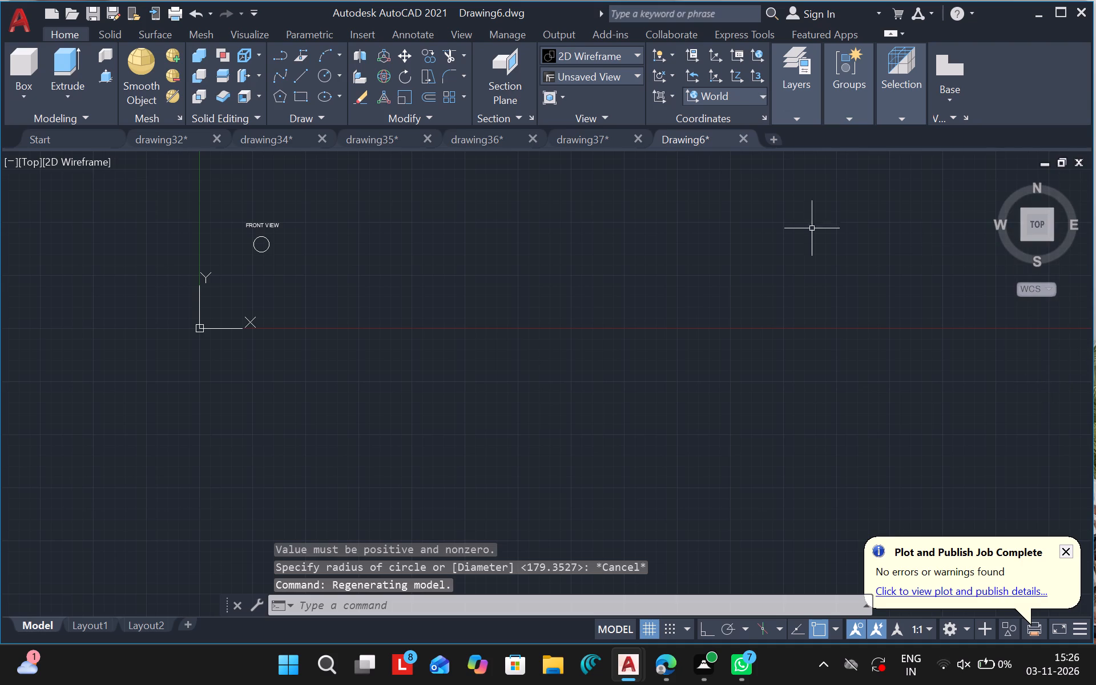
pyautogui.write('PA')
pyautogui.press('n')
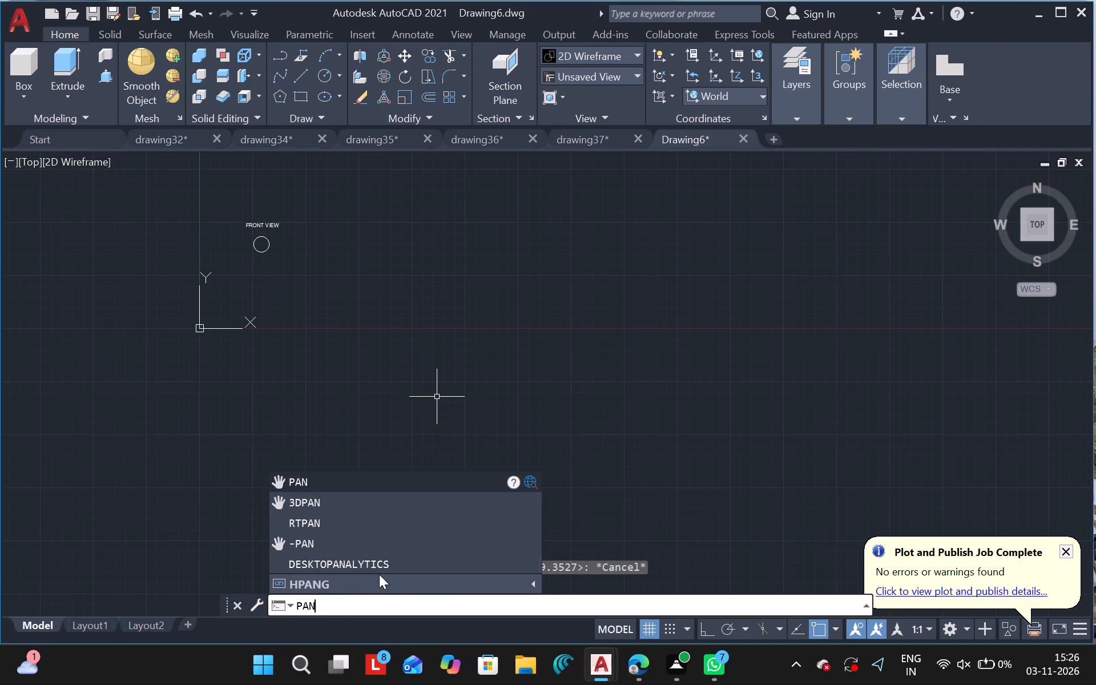
pyautogui.click(295, 479)
pyautogui.moveTo(263, 245); pyautogui.dragTo(256, 299)
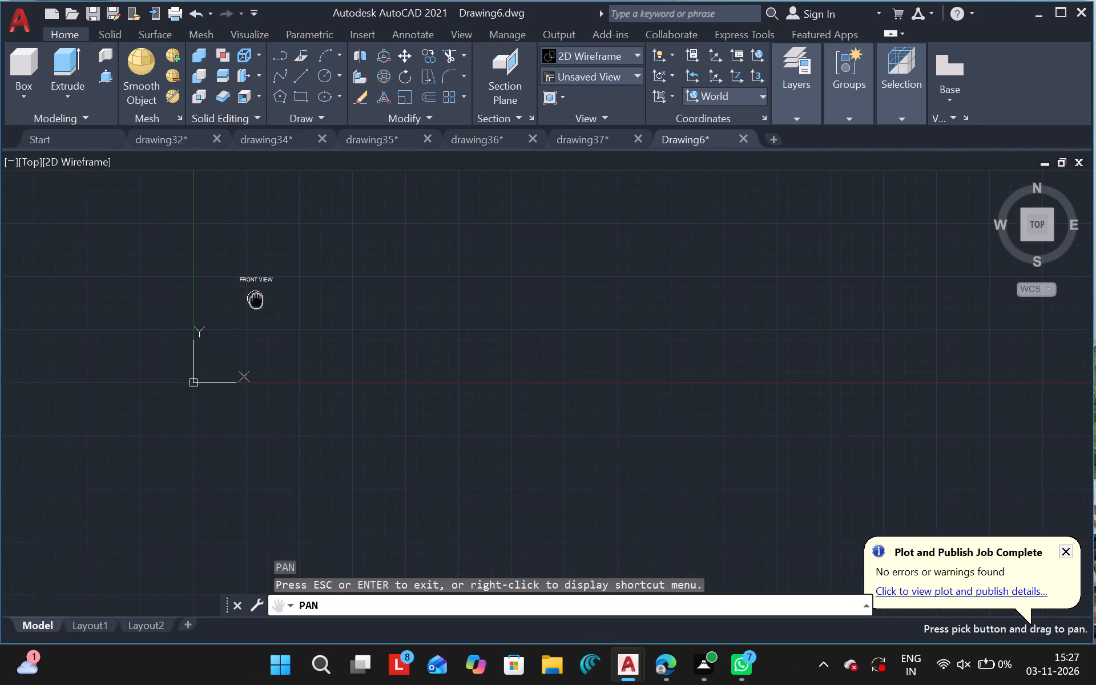
pyautogui.moveTo(256, 299); pyautogui.dragTo(269, 260)
pyautogui.press('Escape')
pyautogui.click(269, 260)
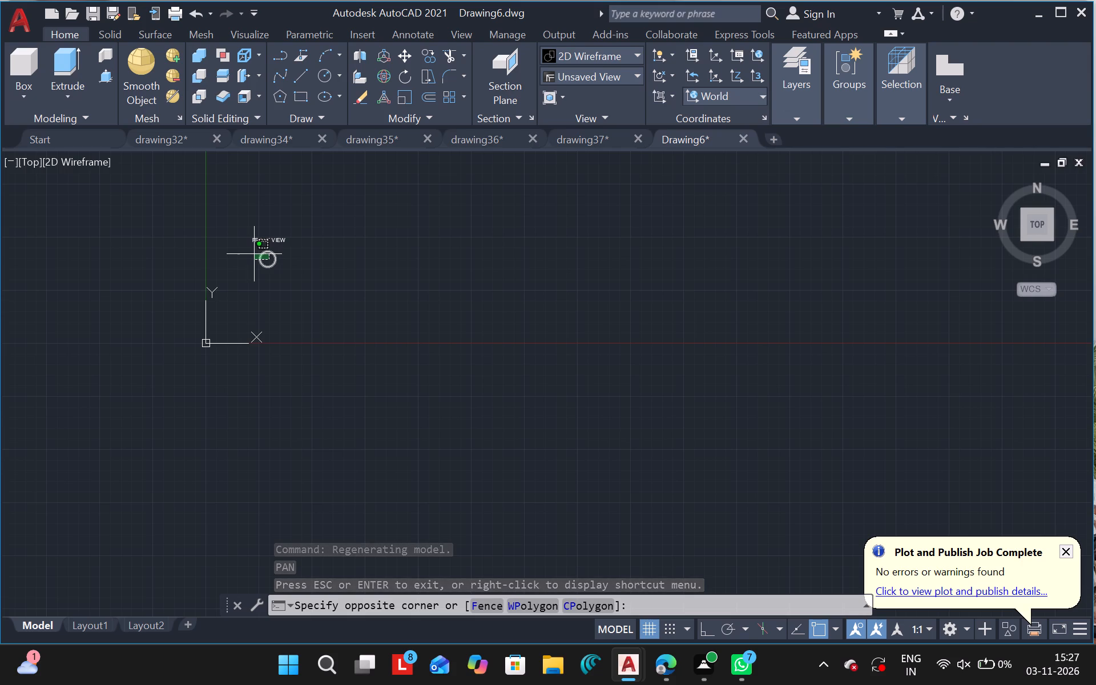
pyautogui.keyDown('ctrl'); pyautogui.scroll(3, 254, 254); pyautogui.keyUp('ctrl')
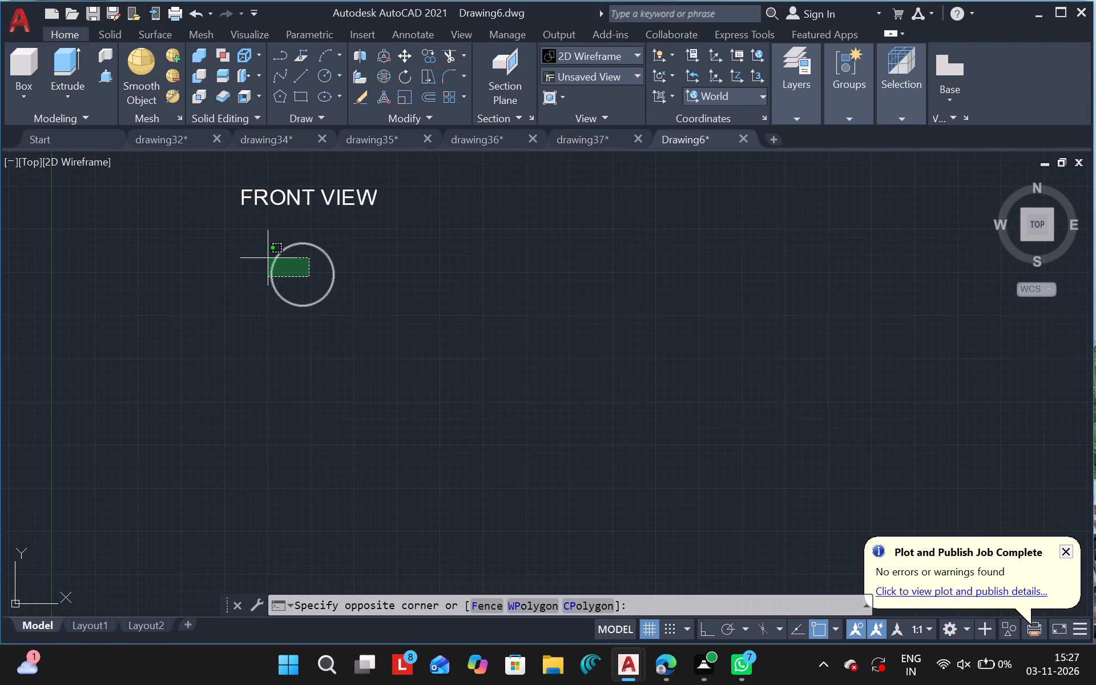
pyautogui.click(268, 258)
pyautogui.press('Escape')
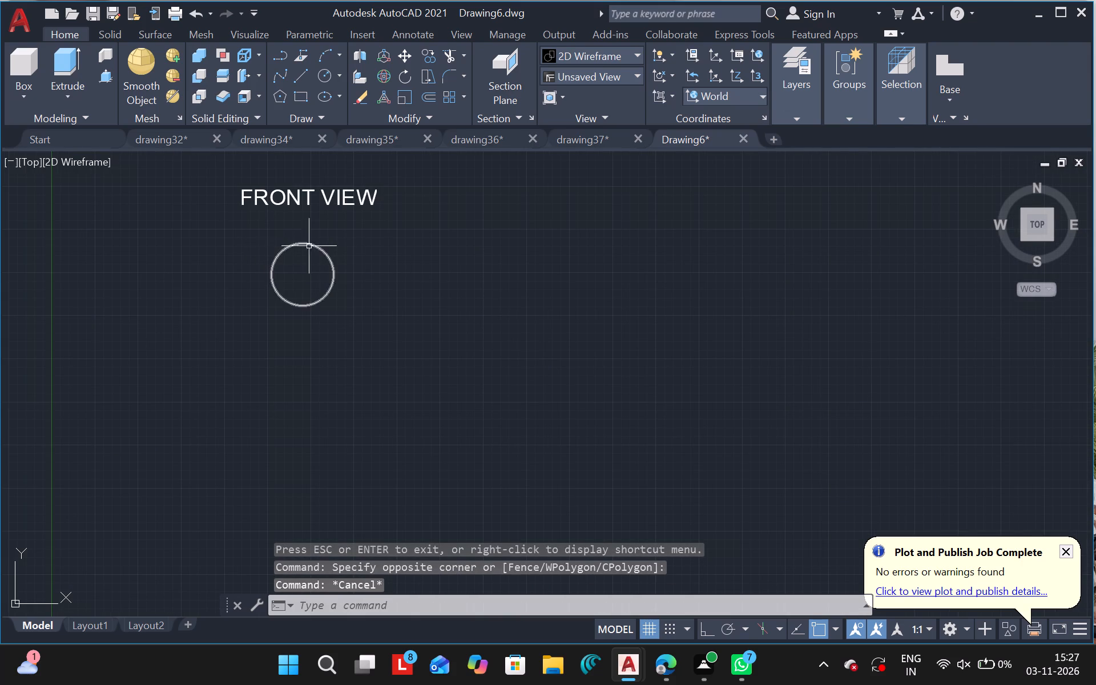
pyautogui.moveTo(225, 181); pyautogui.dragTo(247, 227)
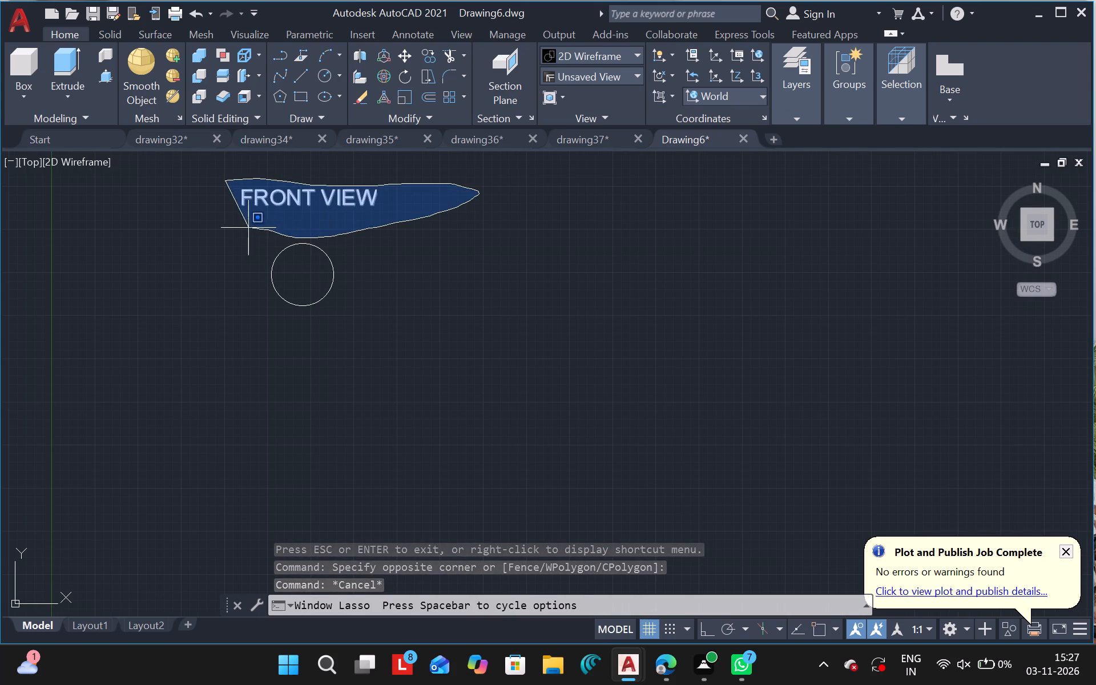
pyautogui.moveTo(247, 227); pyautogui.dragTo(237, 225)
pyautogui.write('MO')
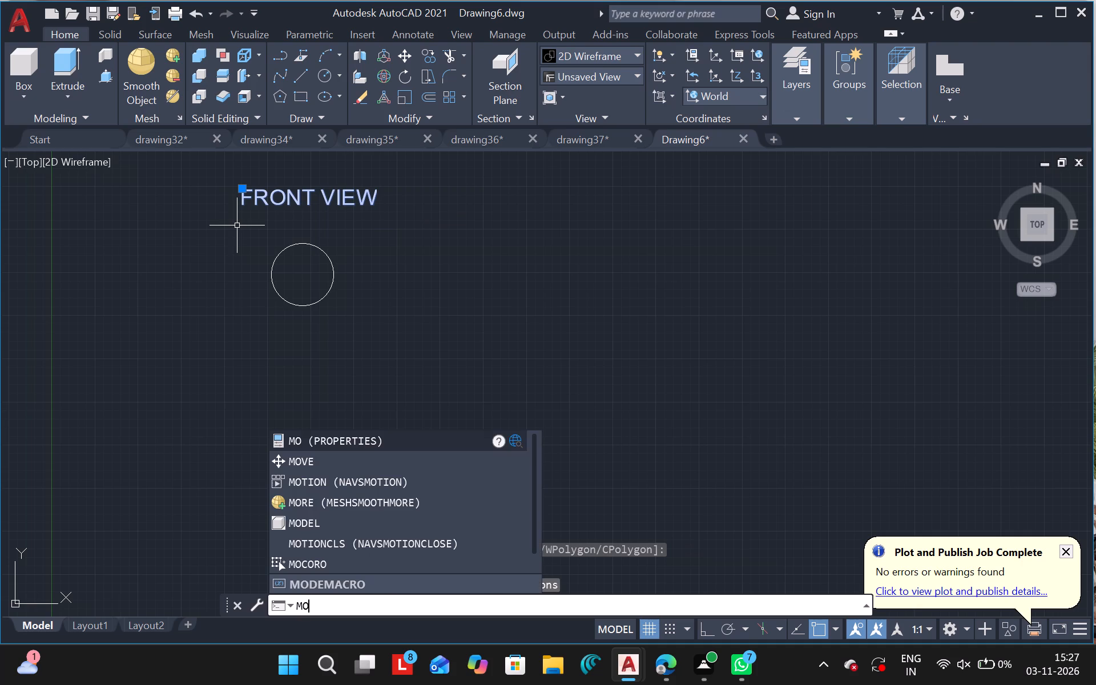
pyautogui.click(325, 462)
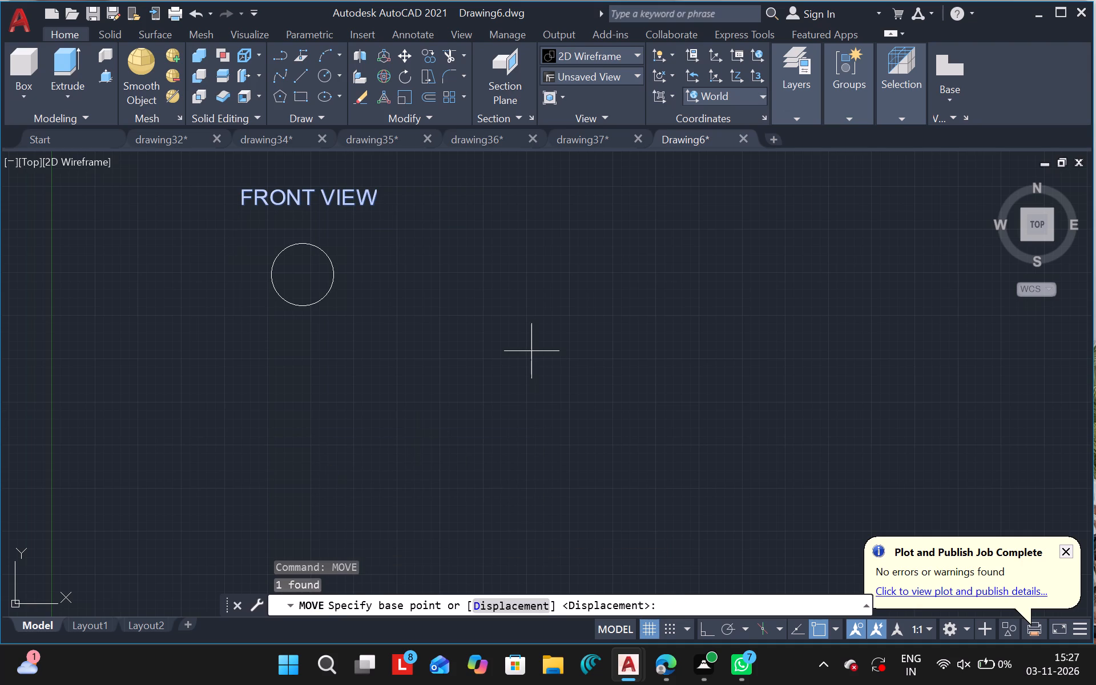
pyautogui.moveTo(531, 351); pyautogui.dragTo(513, 368)
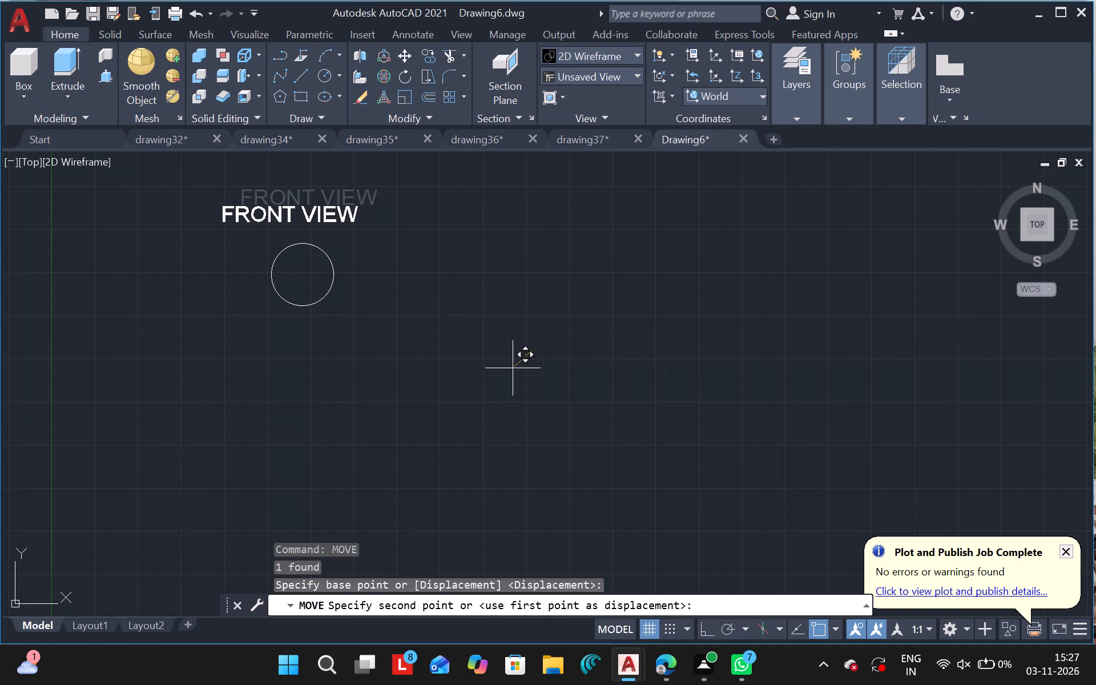
pyautogui.moveTo(513, 368); pyautogui.dragTo(521, 370)
pyautogui.click(521, 370)
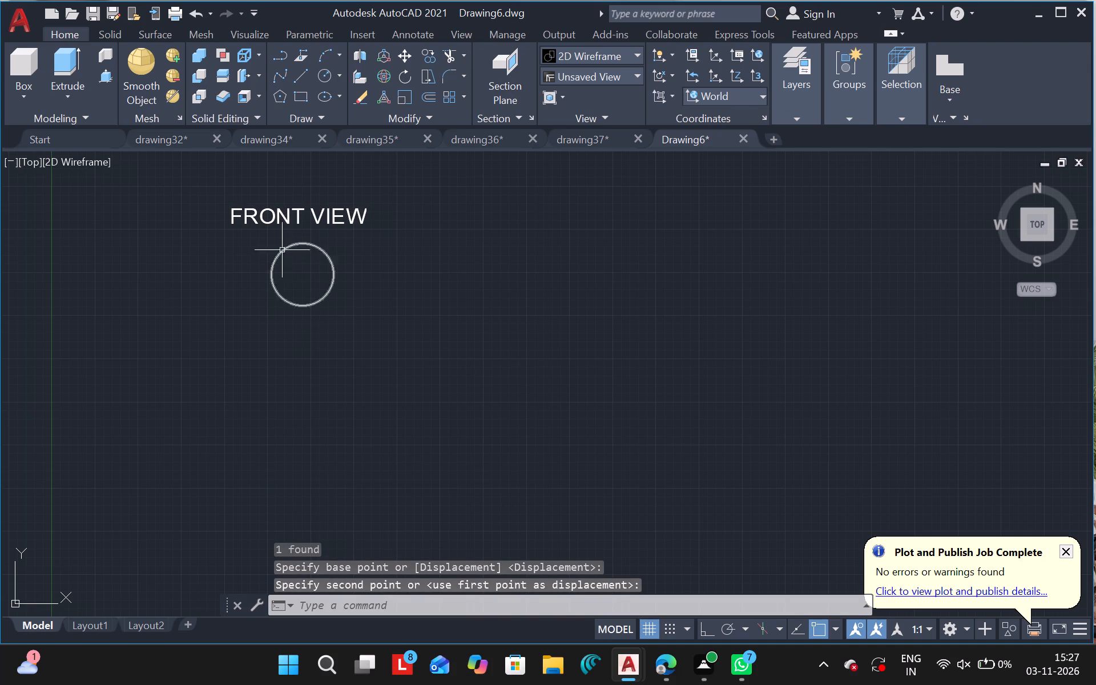
# Draw a larger concentric circle with a radius of about 249 units around the existing front-view circle.
pyautogui.click(325, 72)
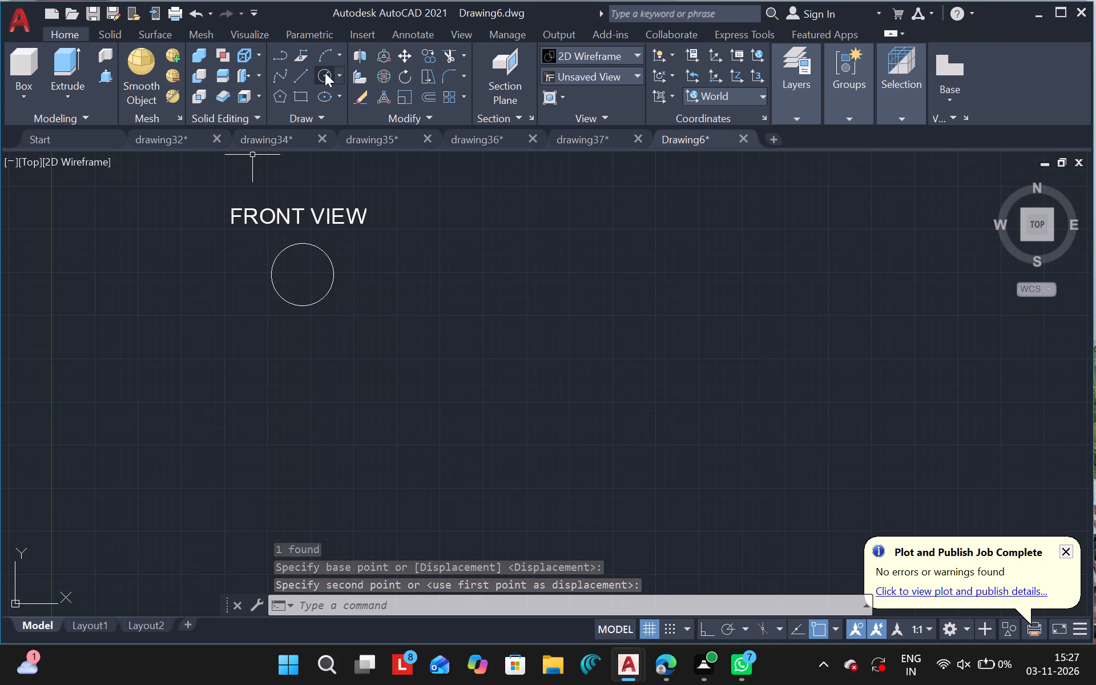
pyautogui.moveTo(305, 278); pyautogui.dragTo(308, 315)
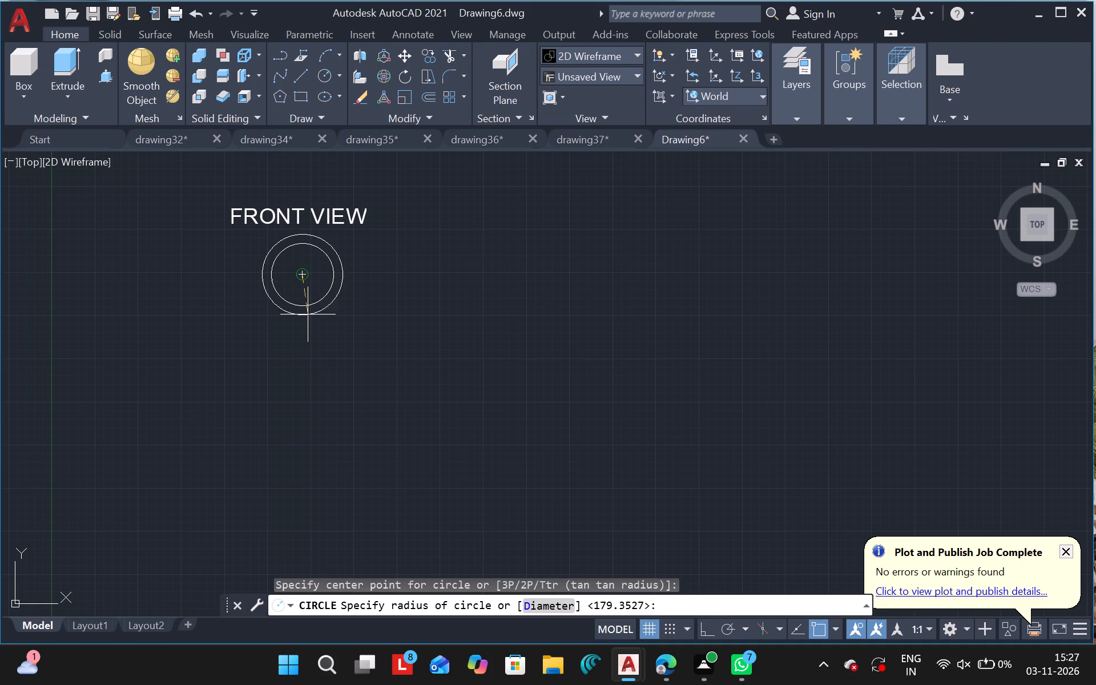
pyautogui.moveTo(308, 315); pyautogui.dragTo(308, 317)
pyautogui.click(308, 317)
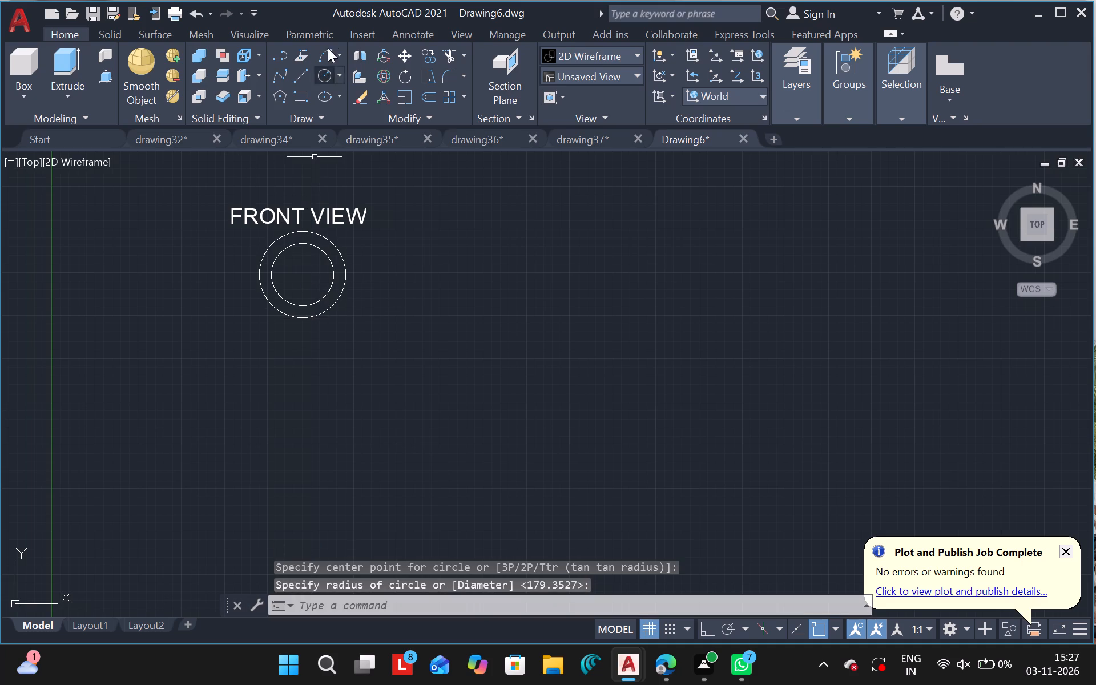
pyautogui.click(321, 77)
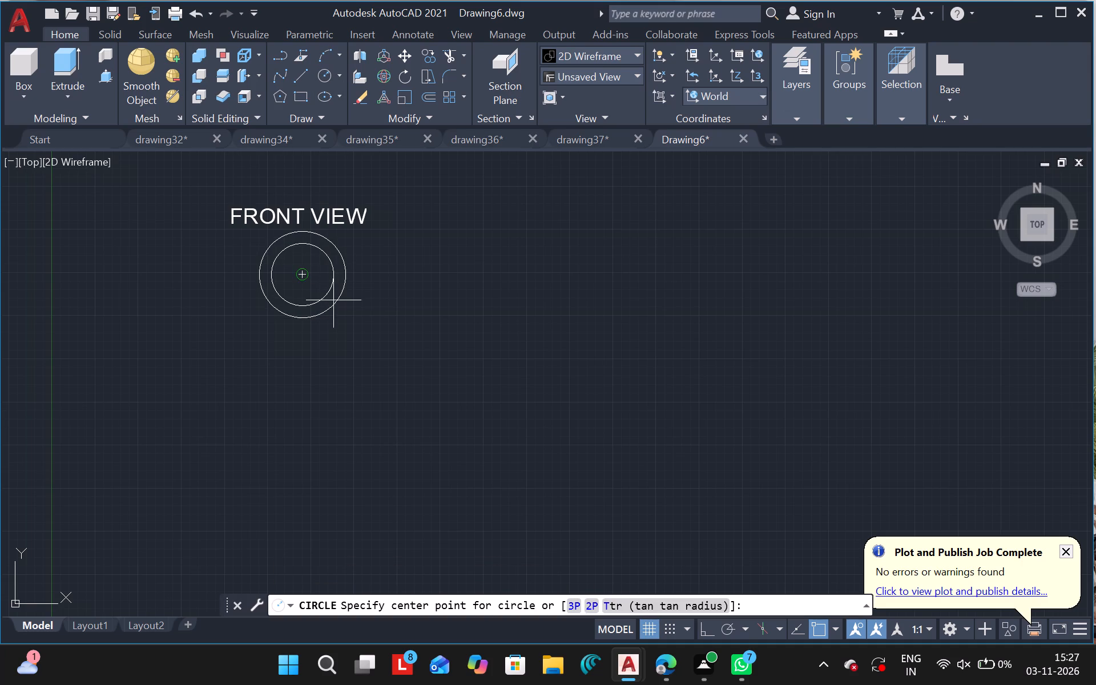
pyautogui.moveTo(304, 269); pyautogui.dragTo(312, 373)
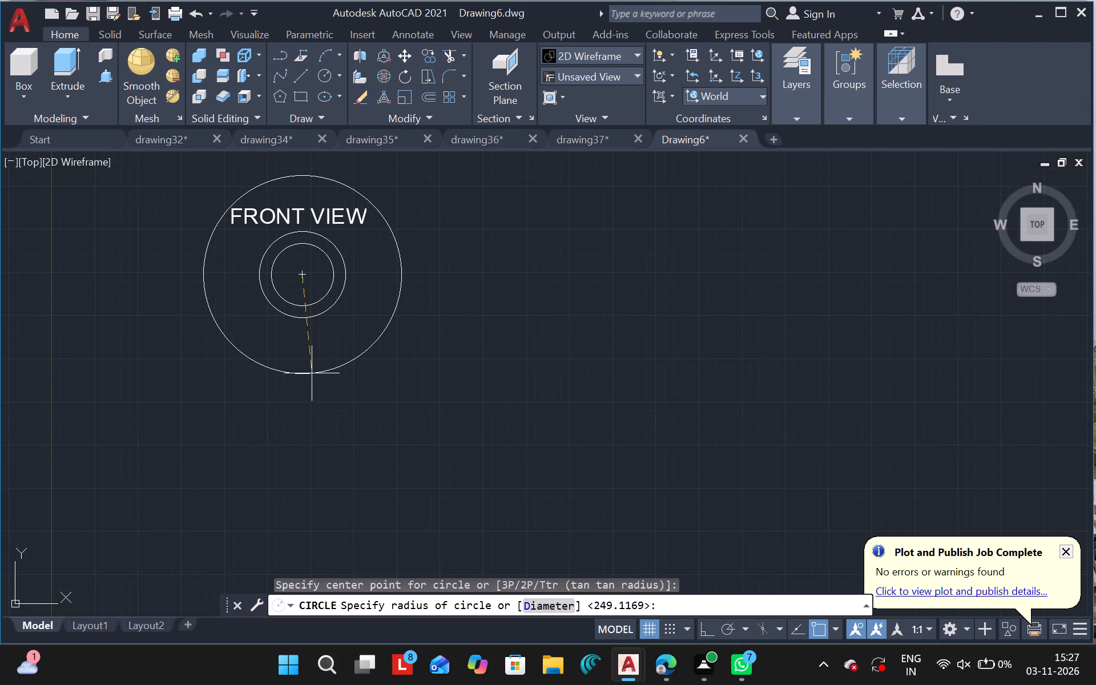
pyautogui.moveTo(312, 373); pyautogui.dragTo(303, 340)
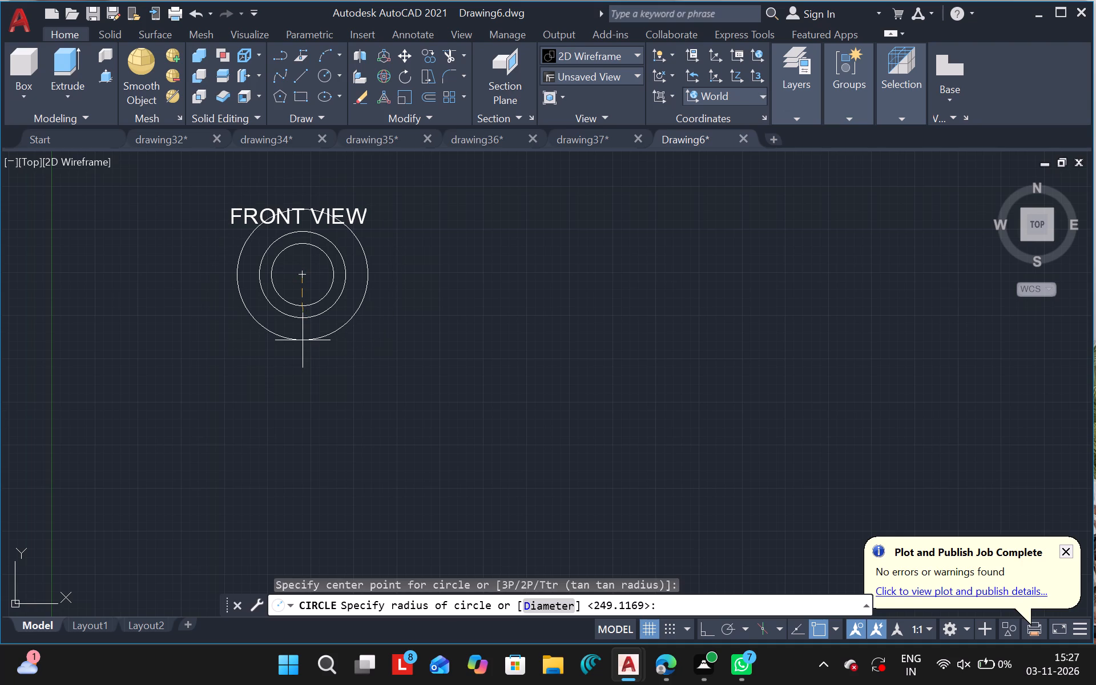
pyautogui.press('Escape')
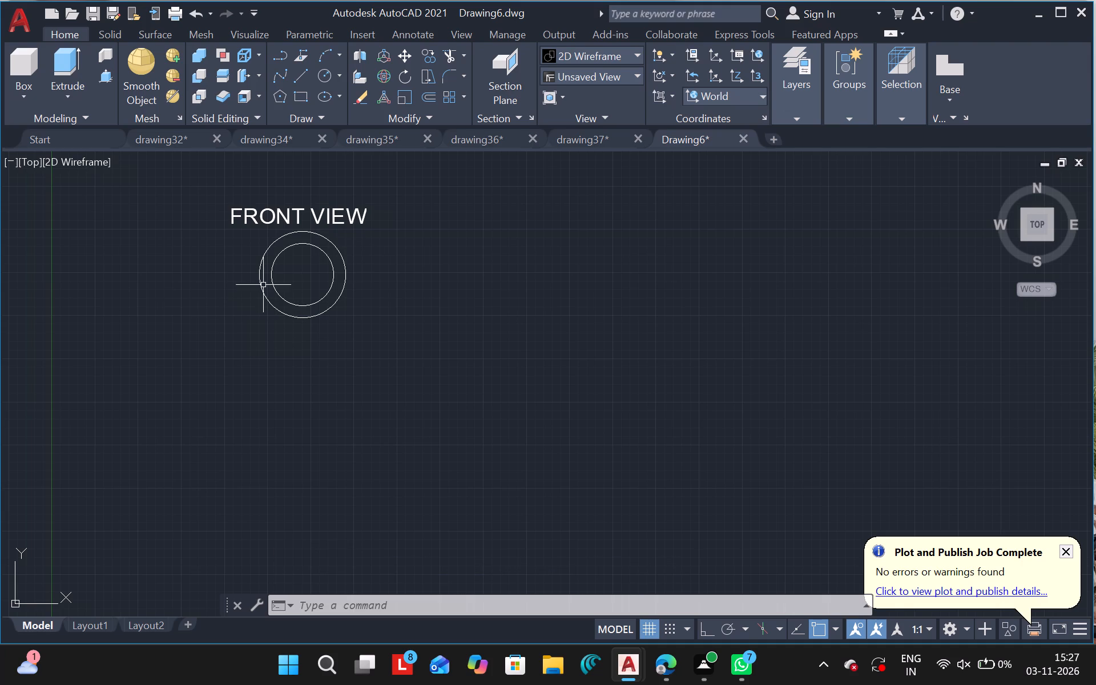
# Move both concentric circles together a short distance down and to the left, away from the FRONT VIEW label.
pyautogui.moveTo(264, 285); pyautogui.dragTo(277, 263)
pyautogui.click(277, 263)
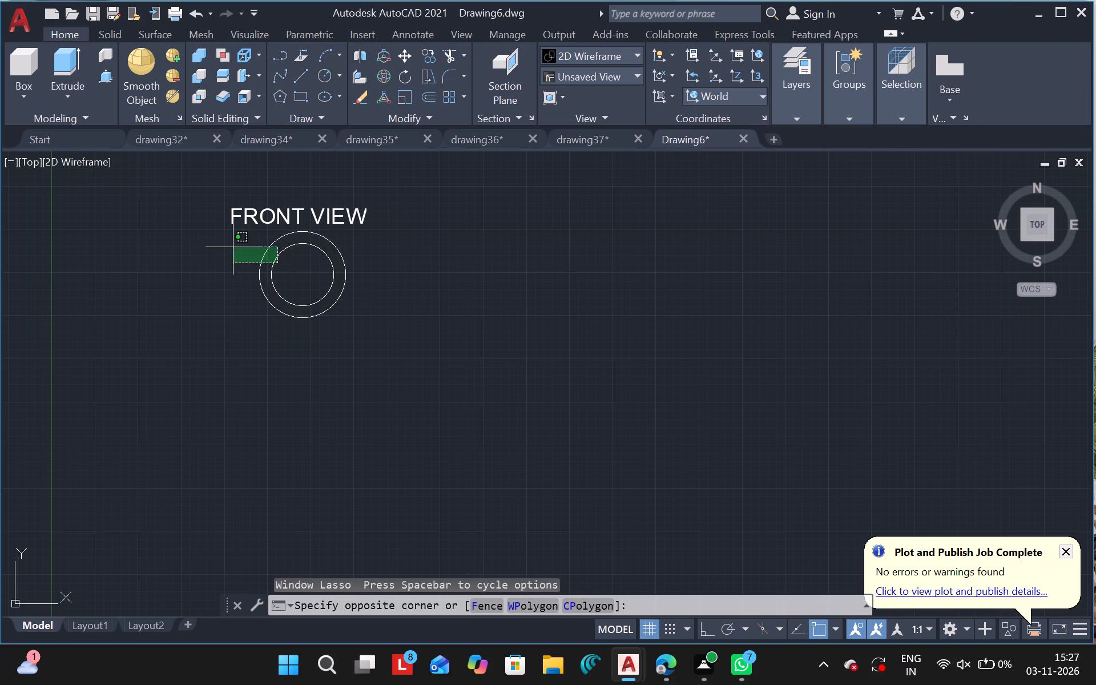
pyautogui.click(231, 247)
pyautogui.write('MO')
pyautogui.click(316, 461)
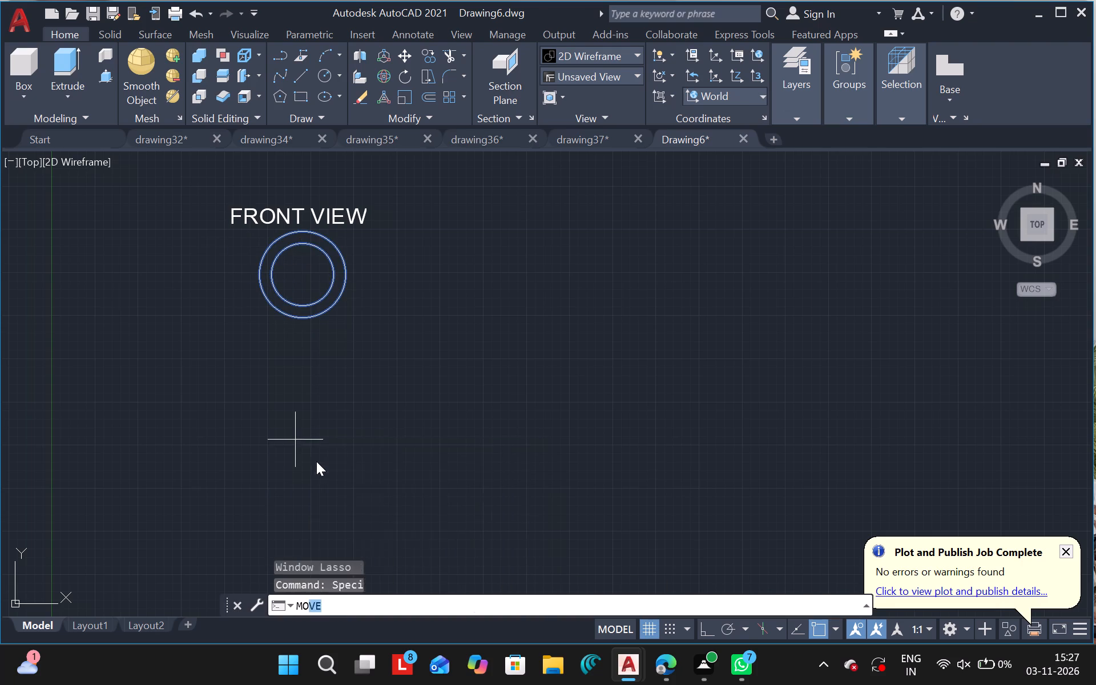
pyautogui.moveTo(524, 369); pyautogui.dragTo(499, 405)
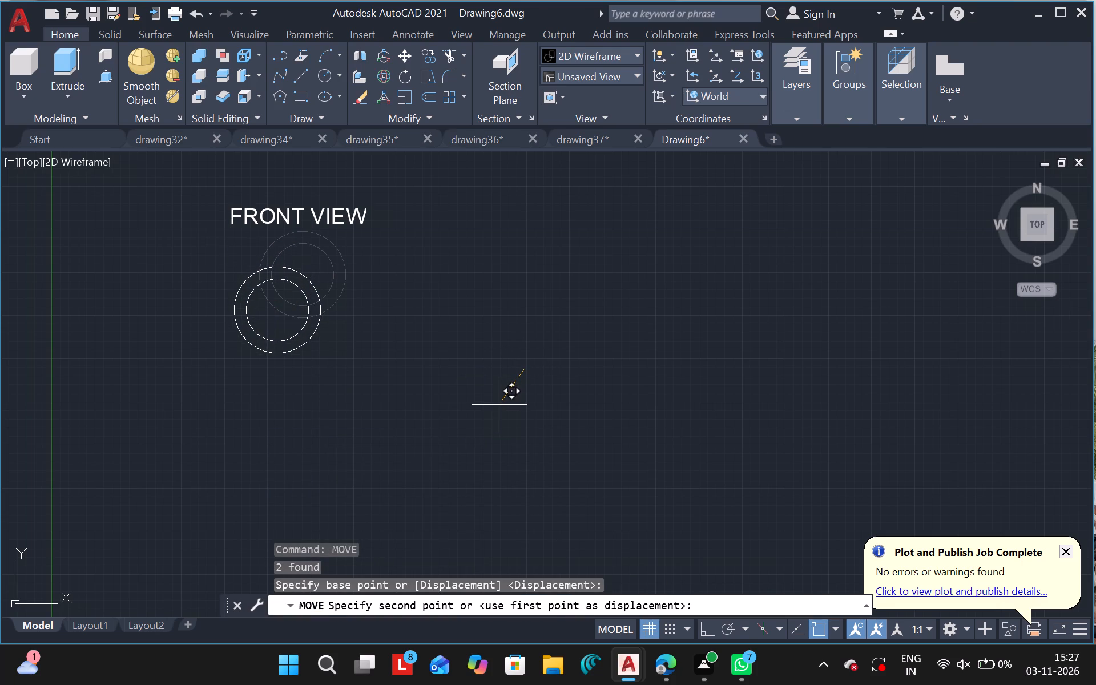
pyautogui.click(499, 405)
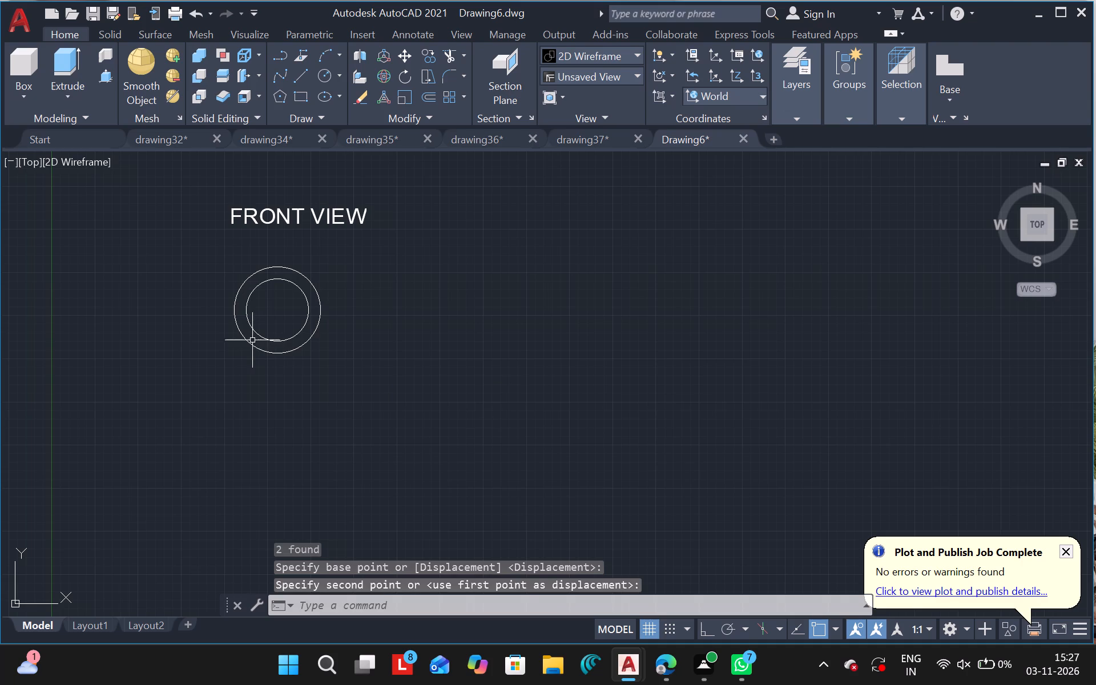
# Delete the outer of the two concentric front-view circles.
pyautogui.click(246, 341)
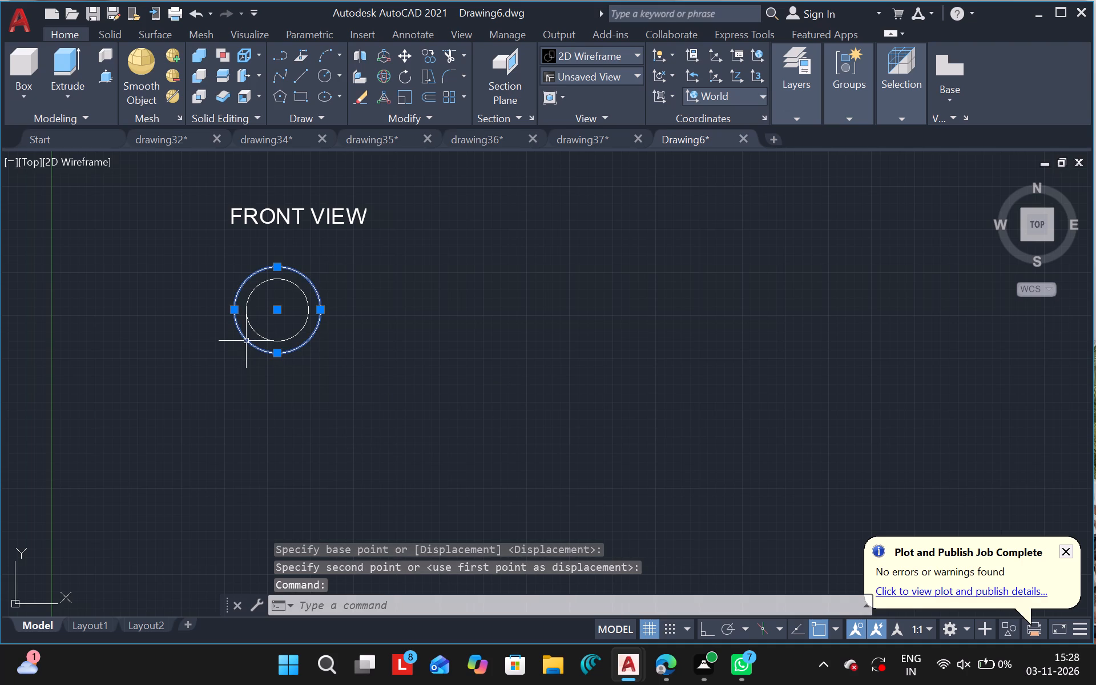
pyautogui.press('Delete')
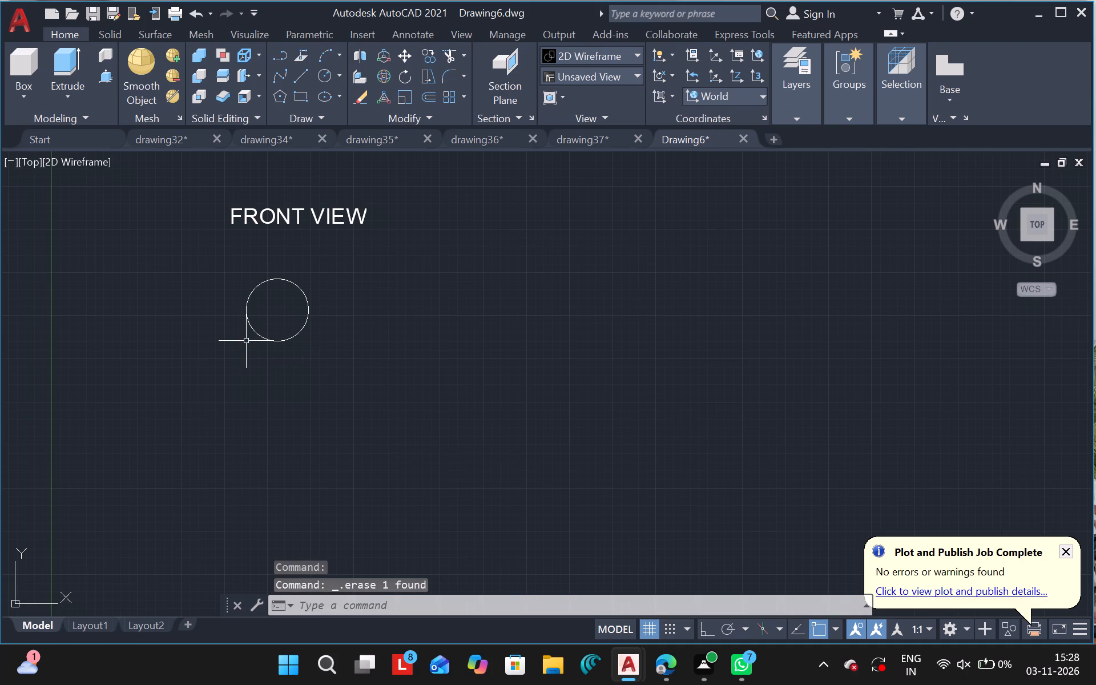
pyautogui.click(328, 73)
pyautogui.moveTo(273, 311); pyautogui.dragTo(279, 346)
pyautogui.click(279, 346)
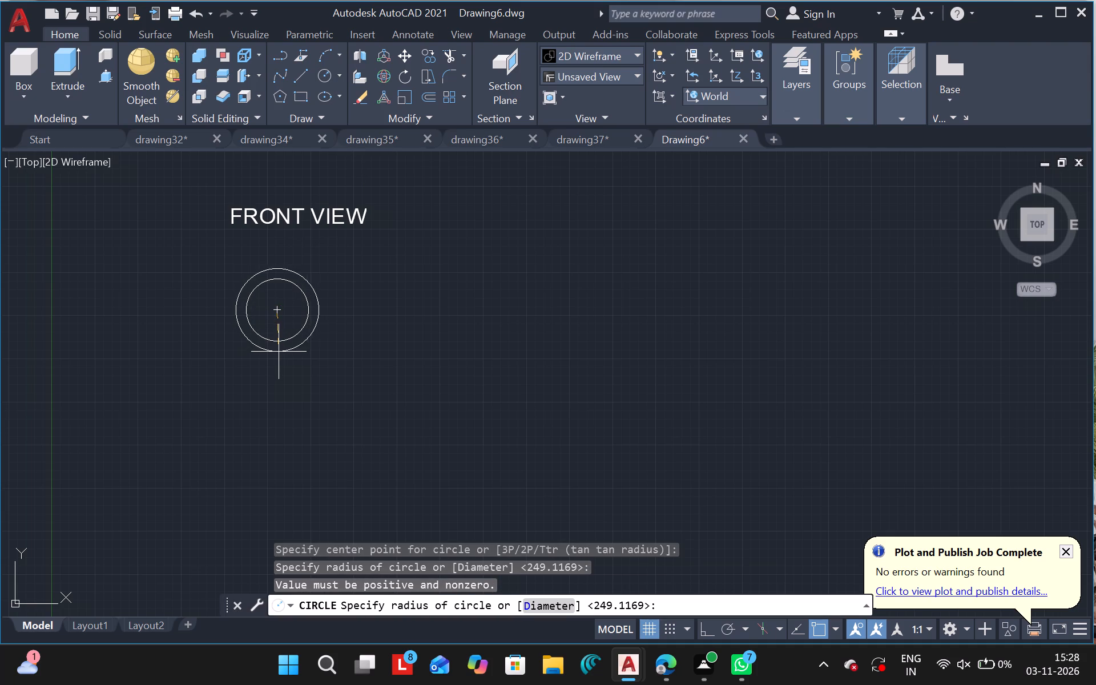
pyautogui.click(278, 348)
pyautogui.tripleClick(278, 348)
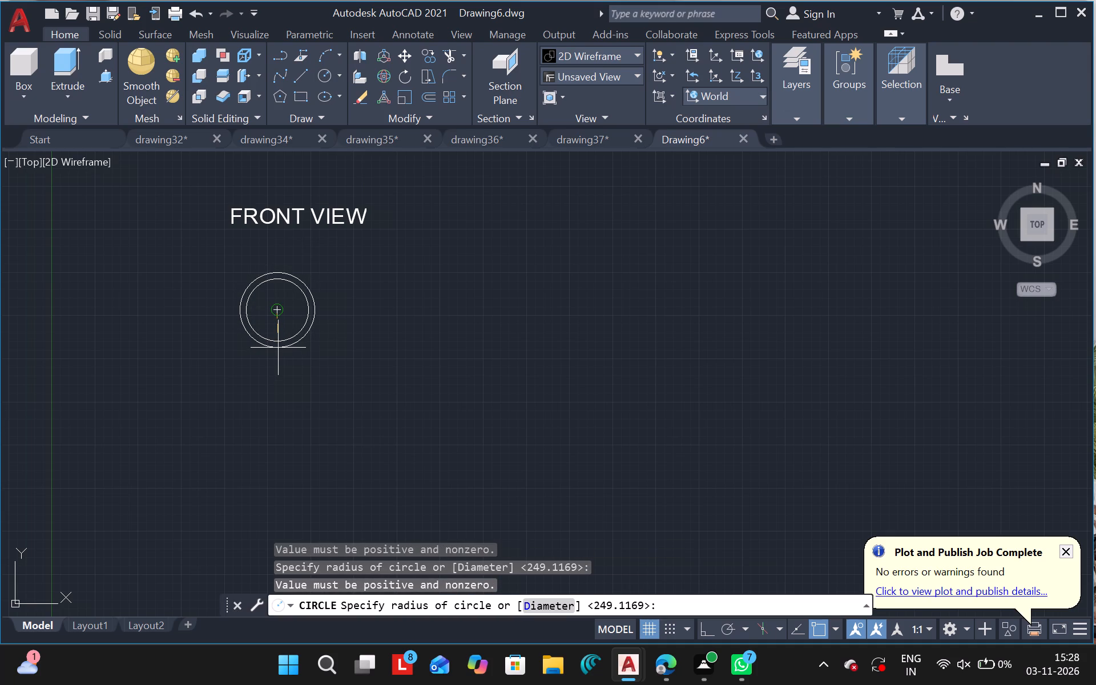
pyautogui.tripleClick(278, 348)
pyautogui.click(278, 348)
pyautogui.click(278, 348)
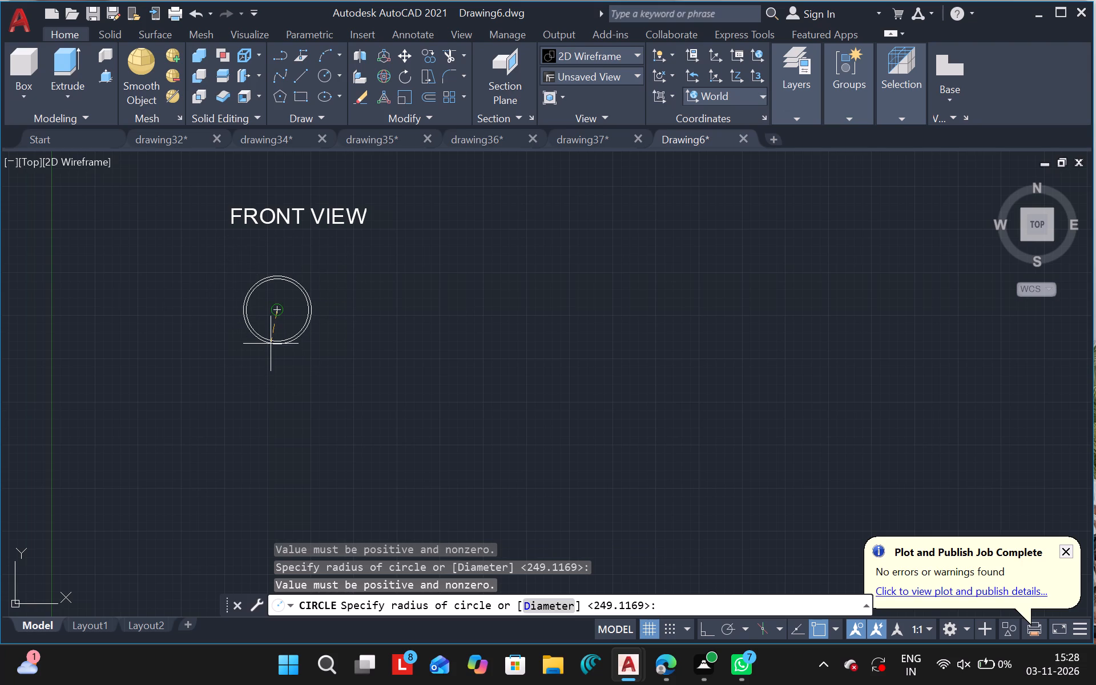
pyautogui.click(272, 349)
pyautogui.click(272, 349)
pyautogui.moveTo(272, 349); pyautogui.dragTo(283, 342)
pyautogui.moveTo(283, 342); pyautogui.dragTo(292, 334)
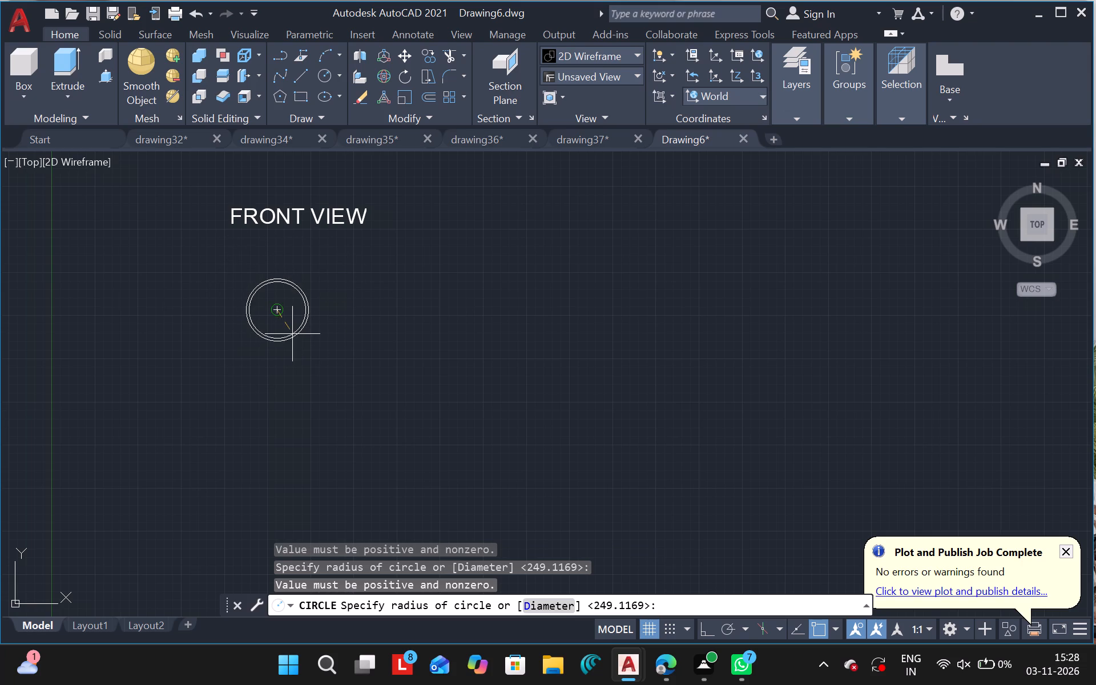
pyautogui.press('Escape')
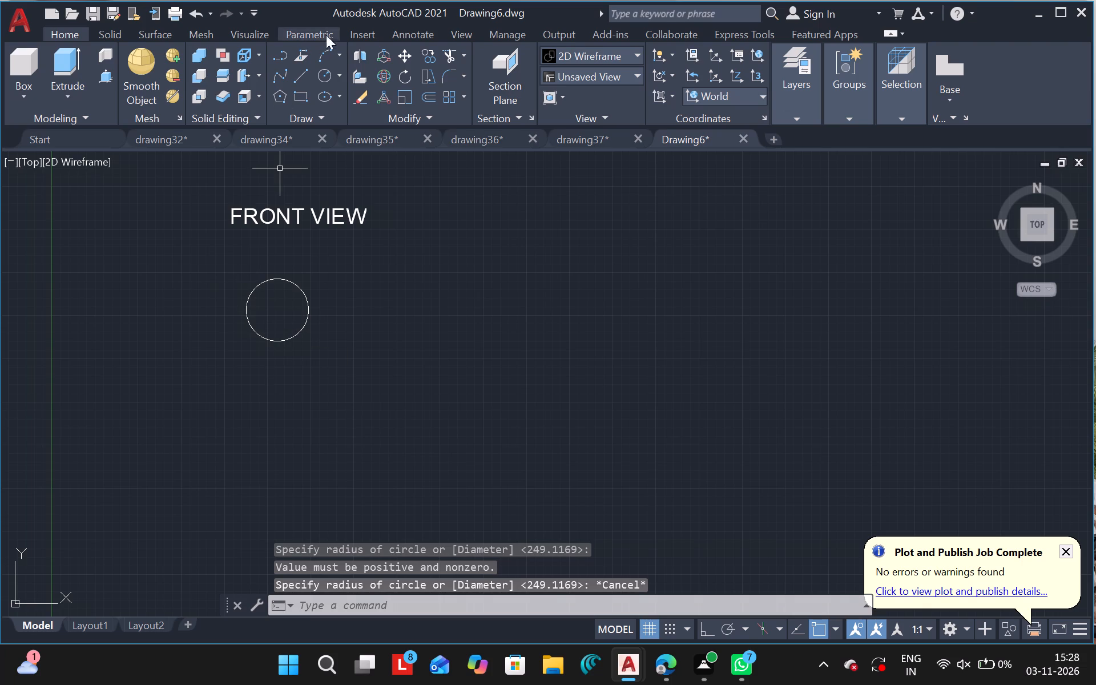
# Draw a concentric circle with a radius of about 201 units just outside the remaining front-view circle.
pyautogui.click(327, 71)
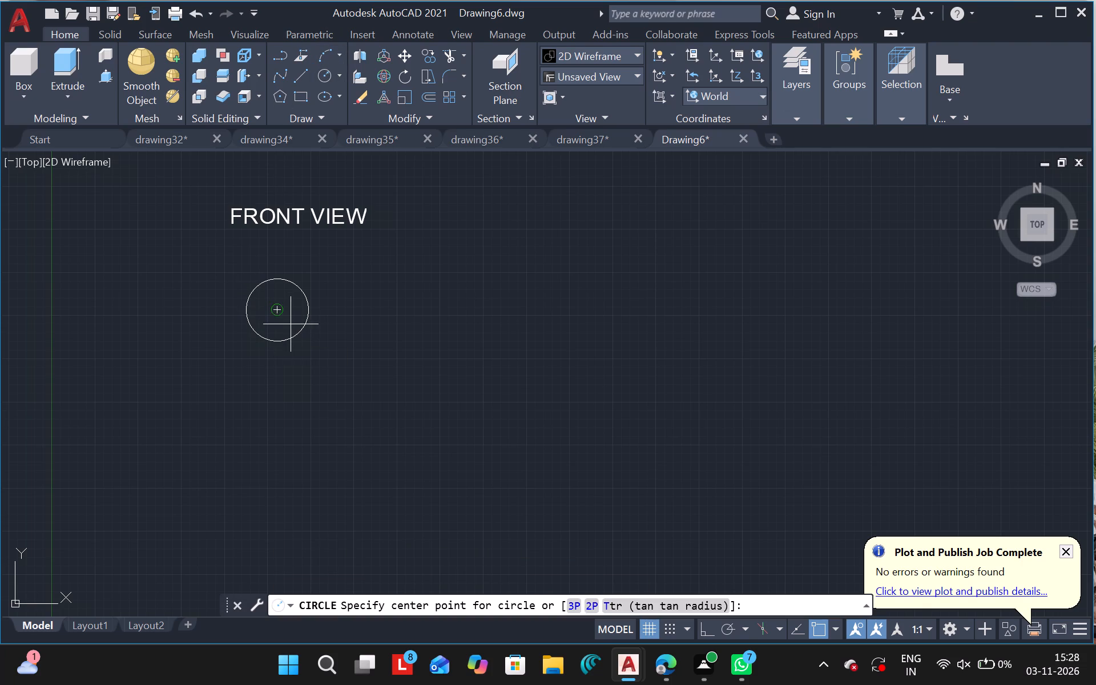
pyautogui.keyDown('ctrl'); pyautogui.scroll(2, 281, 311); pyautogui.keyUp('ctrl')
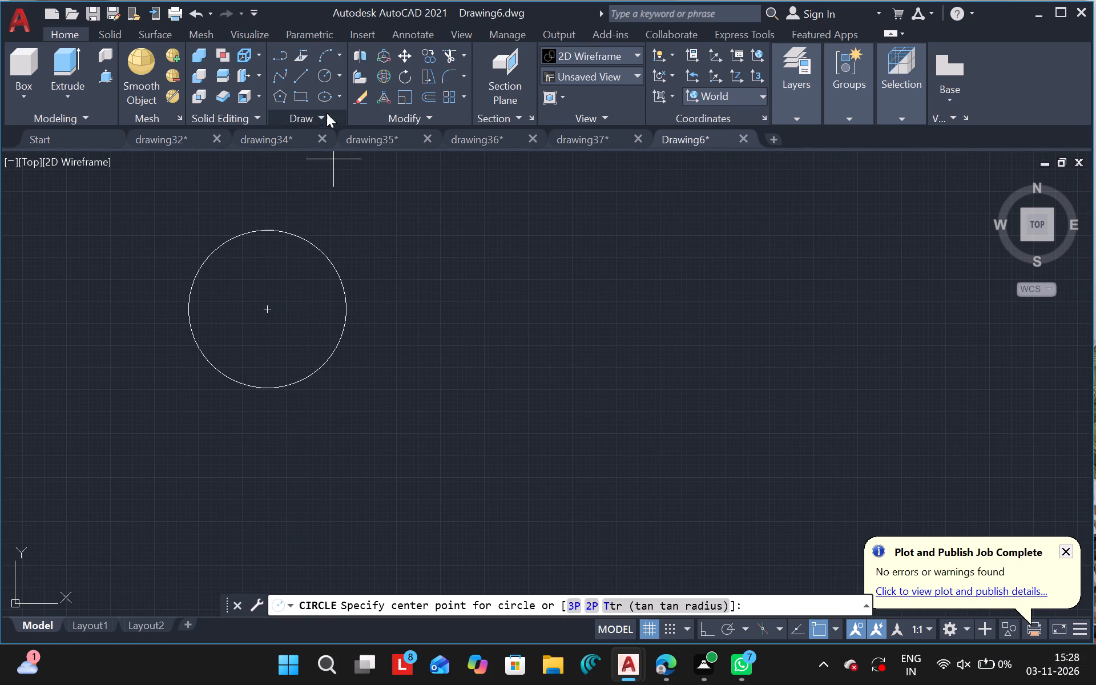
pyautogui.moveTo(265, 314); pyautogui.dragTo(263, 365)
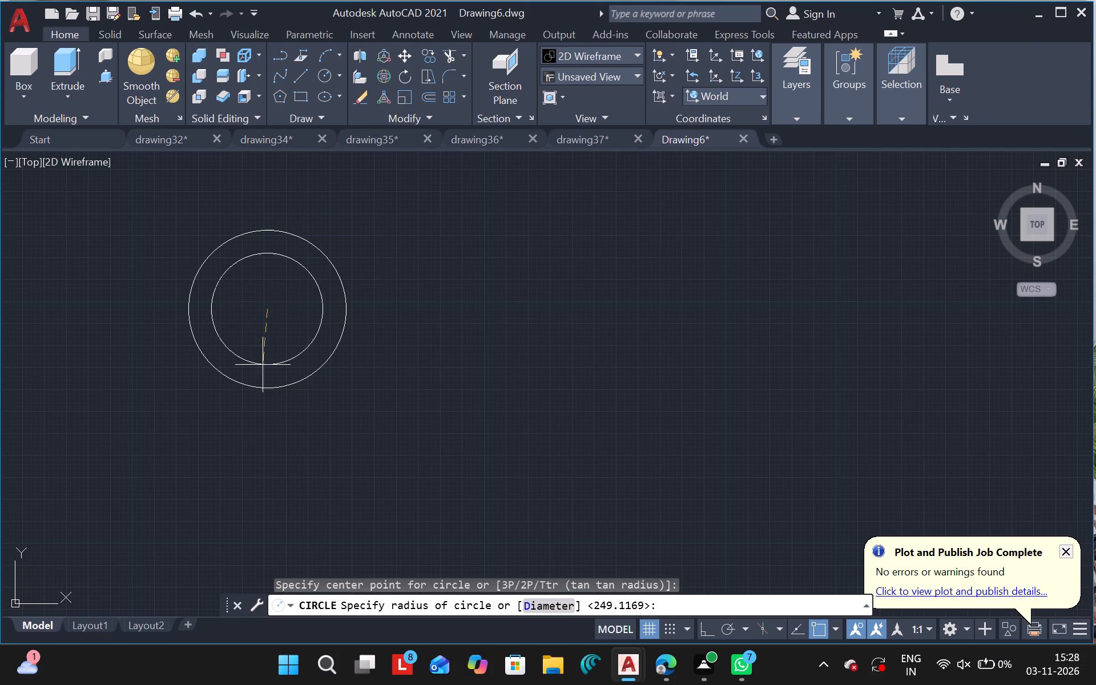
pyautogui.moveTo(263, 365); pyautogui.dragTo(272, 397)
pyautogui.click(272, 397)
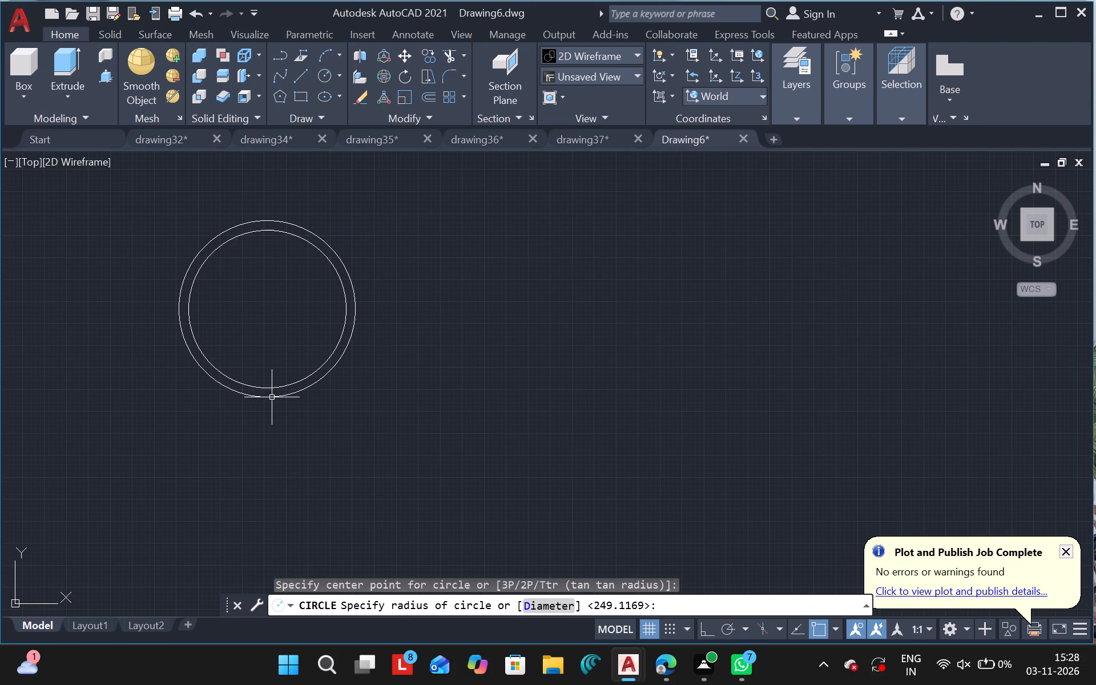
# Draw a third, clearly larger concentric circle around the two closely spaced front-view circles.
pyautogui.click(324, 78)
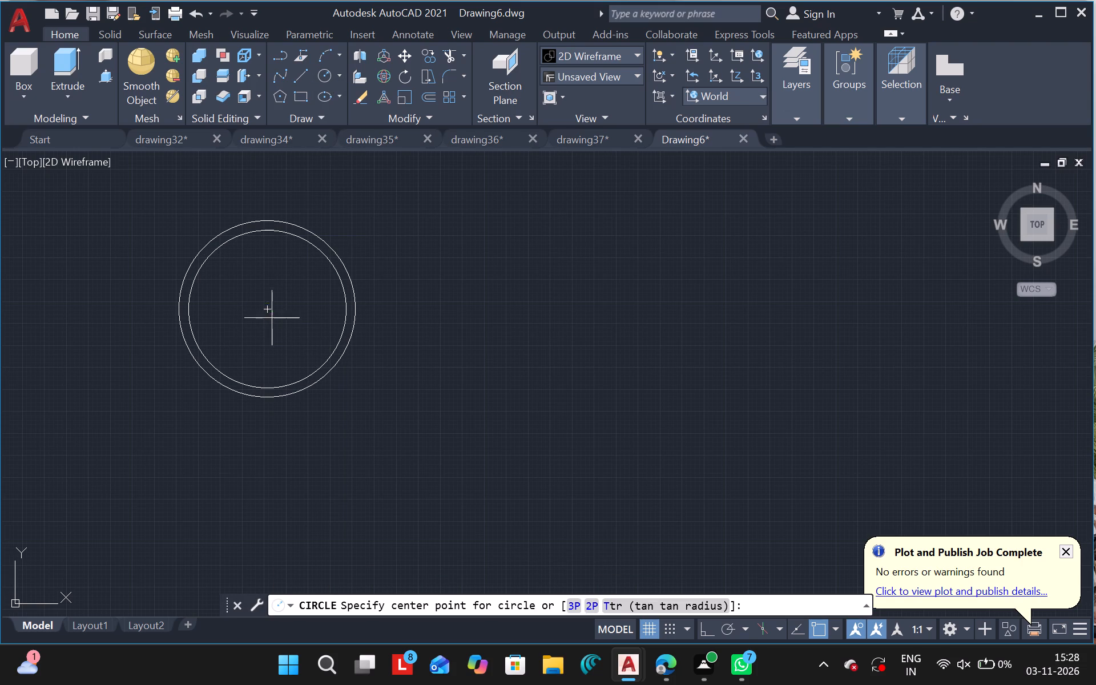
pyautogui.moveTo(269, 311); pyautogui.dragTo(280, 434)
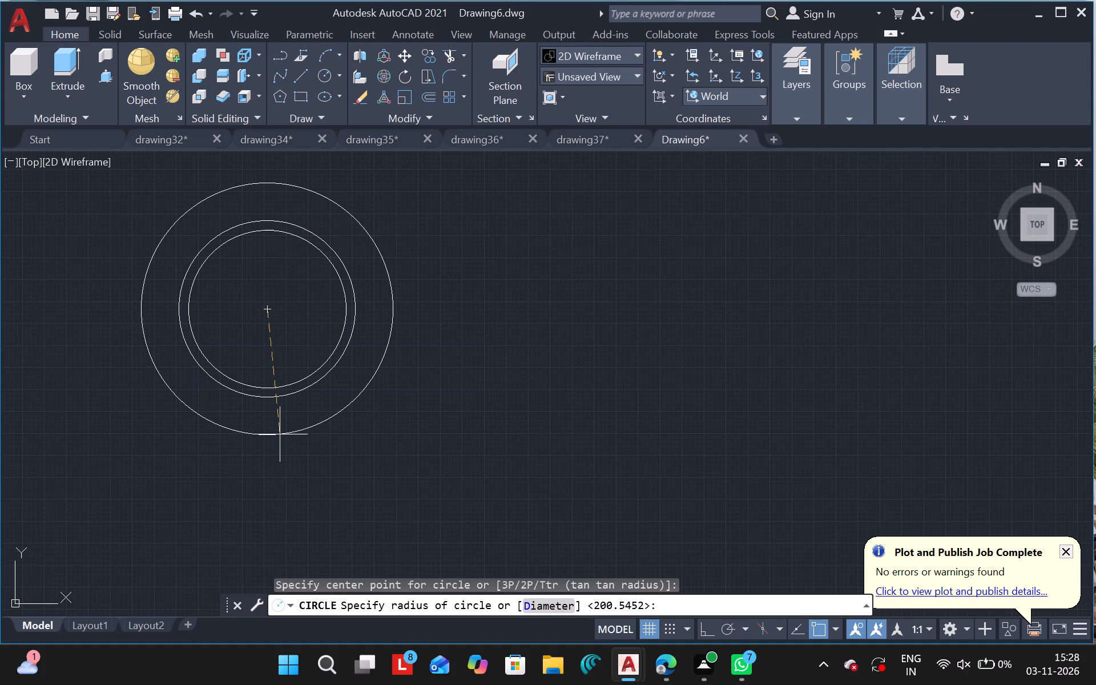
pyautogui.click(280, 434)
pyautogui.keyDown('ctrl'); pyautogui.scroll(-2, 268, 336); pyautogui.keyUp('ctrl')
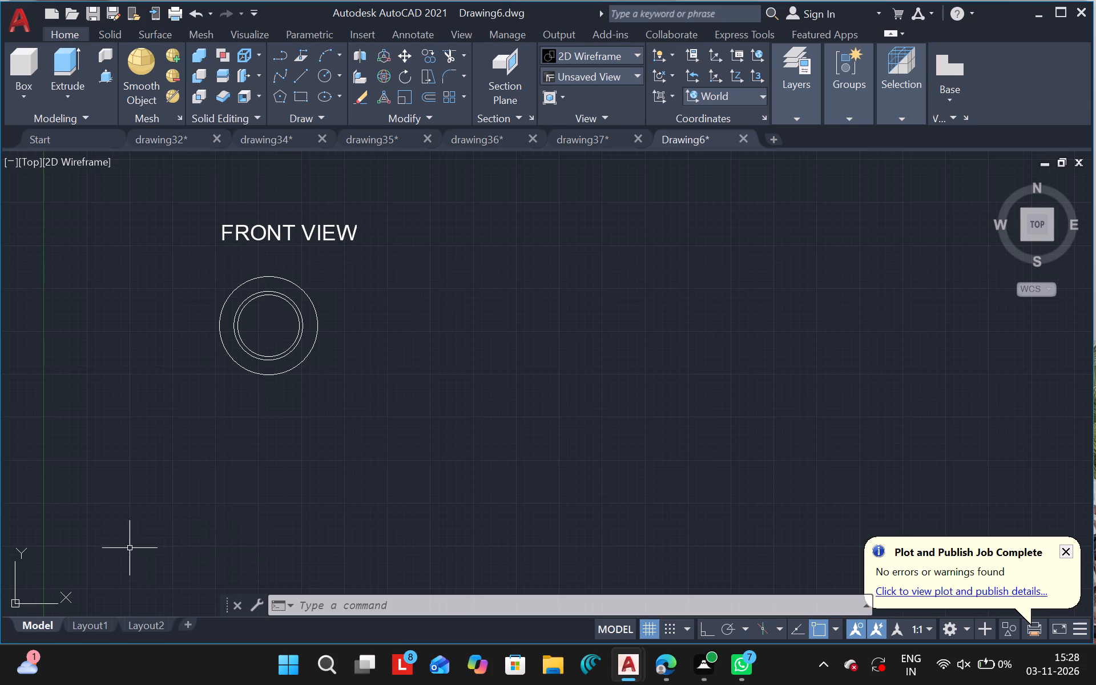
# Draw a horizontal line from the circles' common centre leftward to a point well beyond the outer circle.
pyautogui.click(303, 74)
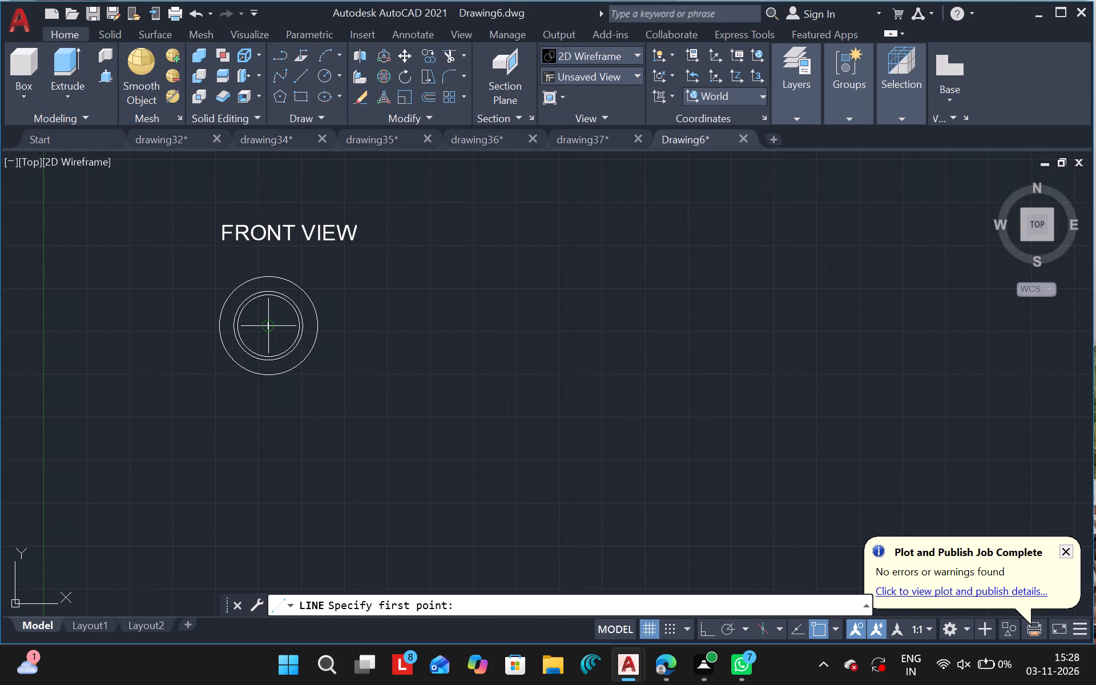
pyautogui.moveTo(266, 328); pyautogui.dragTo(179, 329)
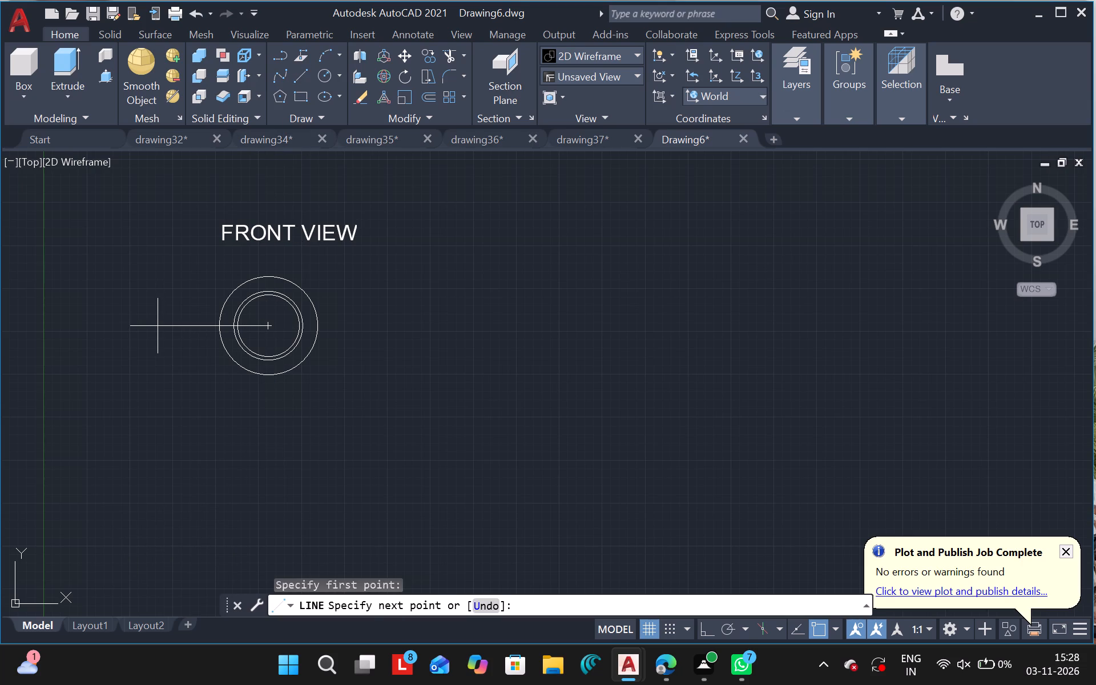
pyautogui.click(158, 326)
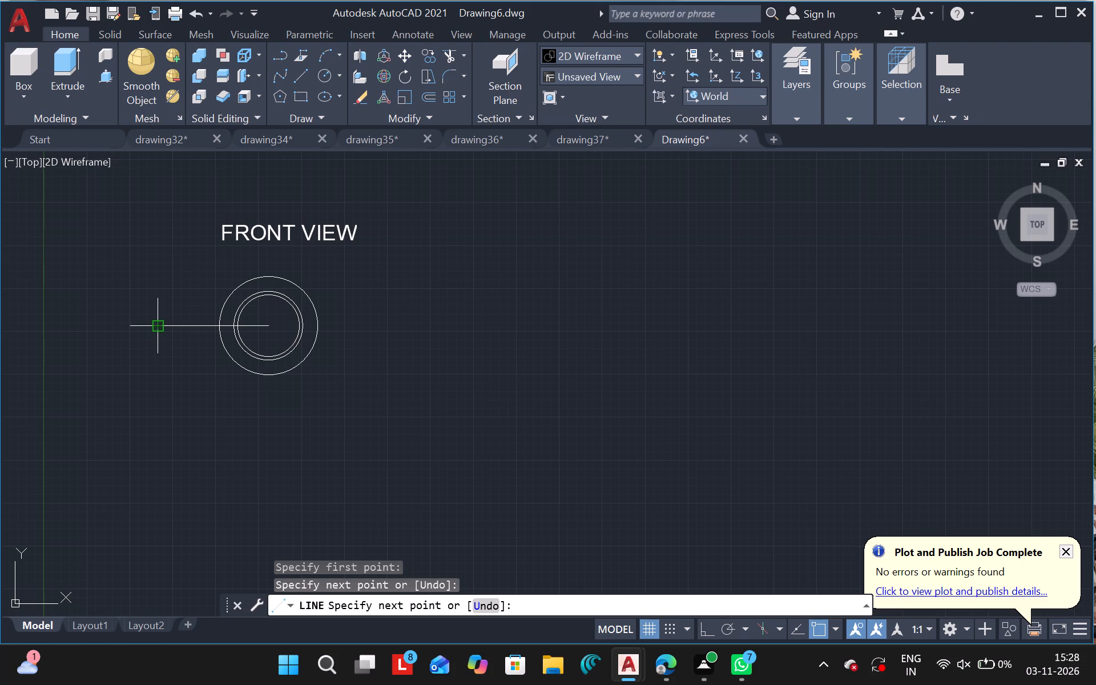
pyautogui.press('Escape')
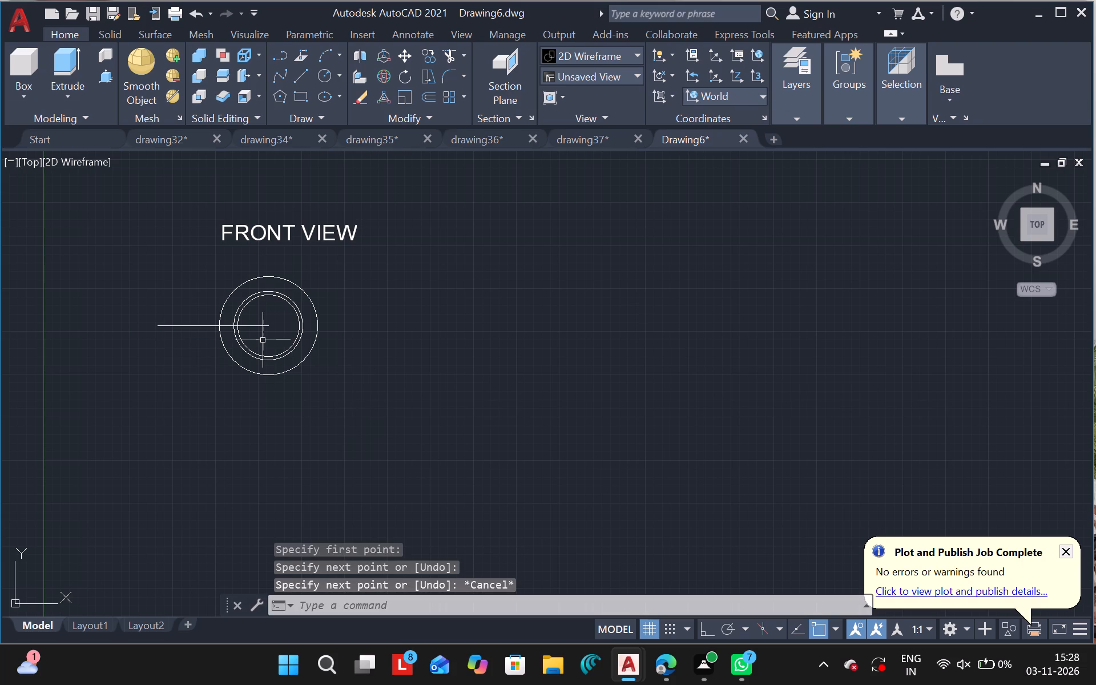
# Extend the horizontal line rightward from the centre through the inner circles to the outer circle's right edge.
pyautogui.write('EX')
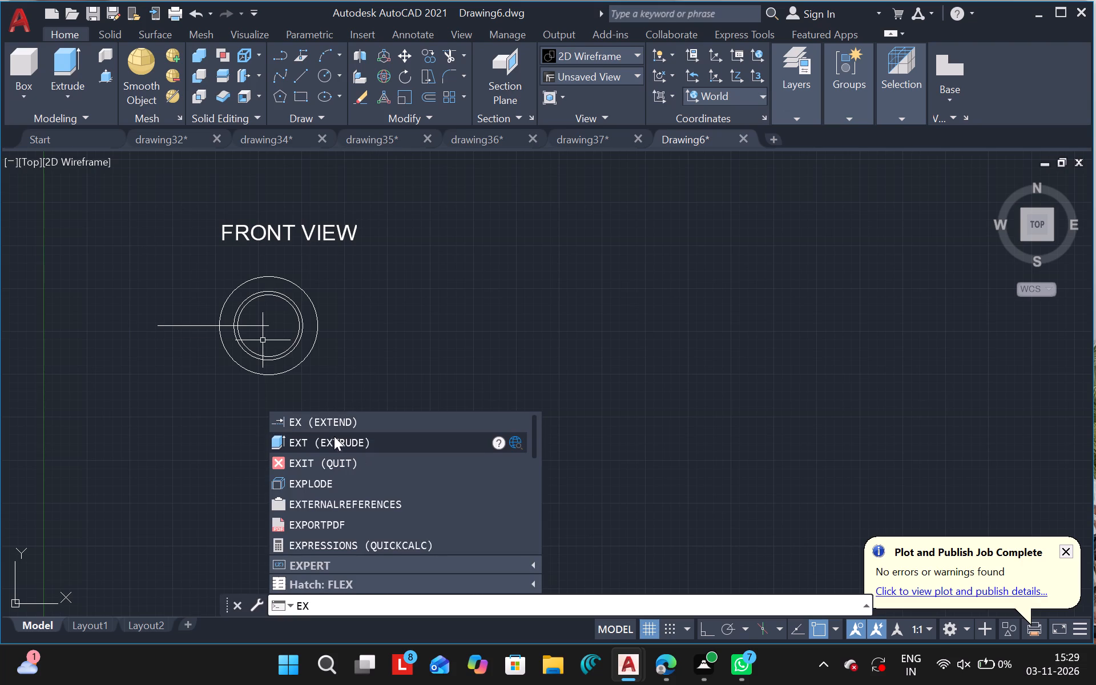
pyautogui.click(321, 427)
pyautogui.moveTo(262, 325); pyautogui.dragTo(297, 328)
pyautogui.click(297, 328)
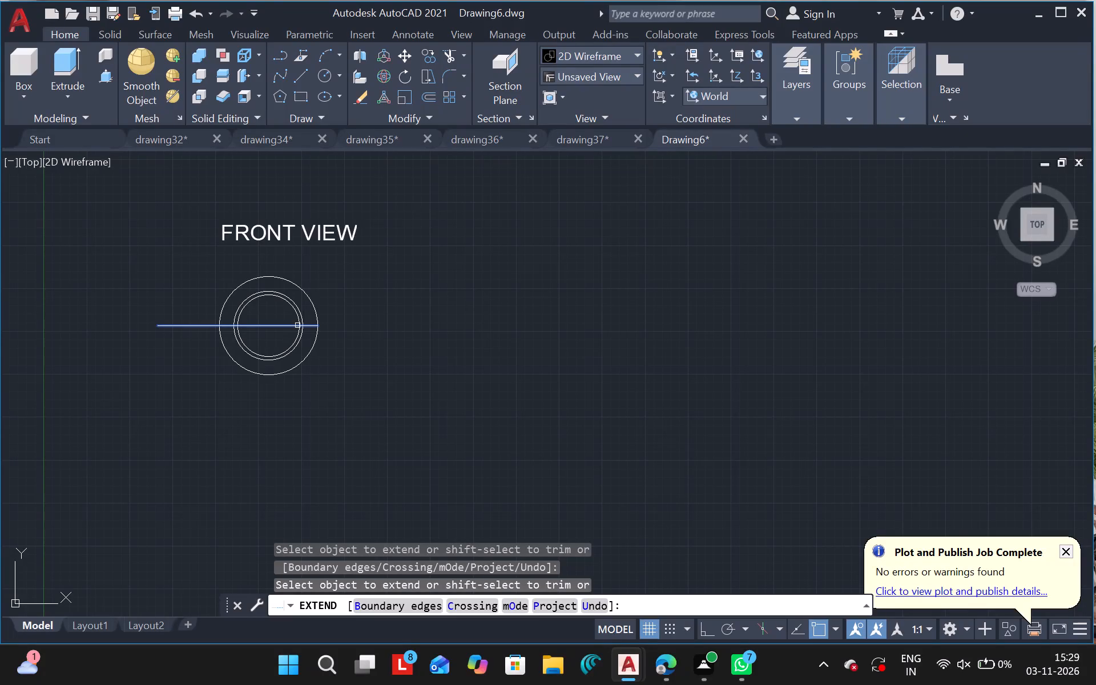
pyautogui.click(297, 326)
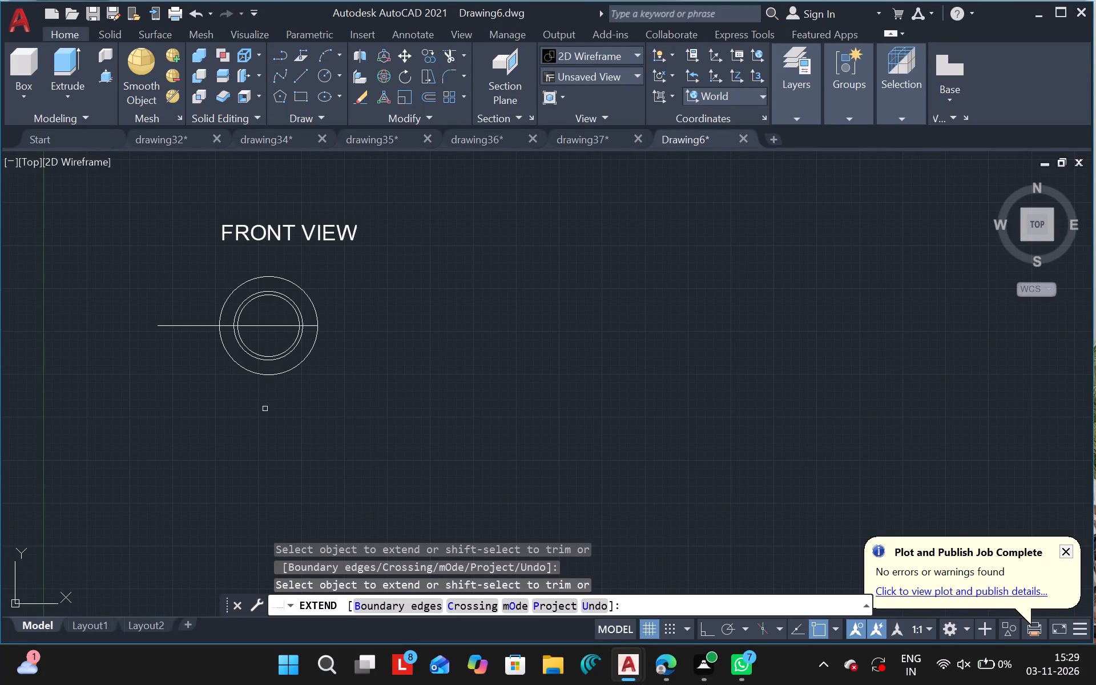
pyautogui.press('Escape')
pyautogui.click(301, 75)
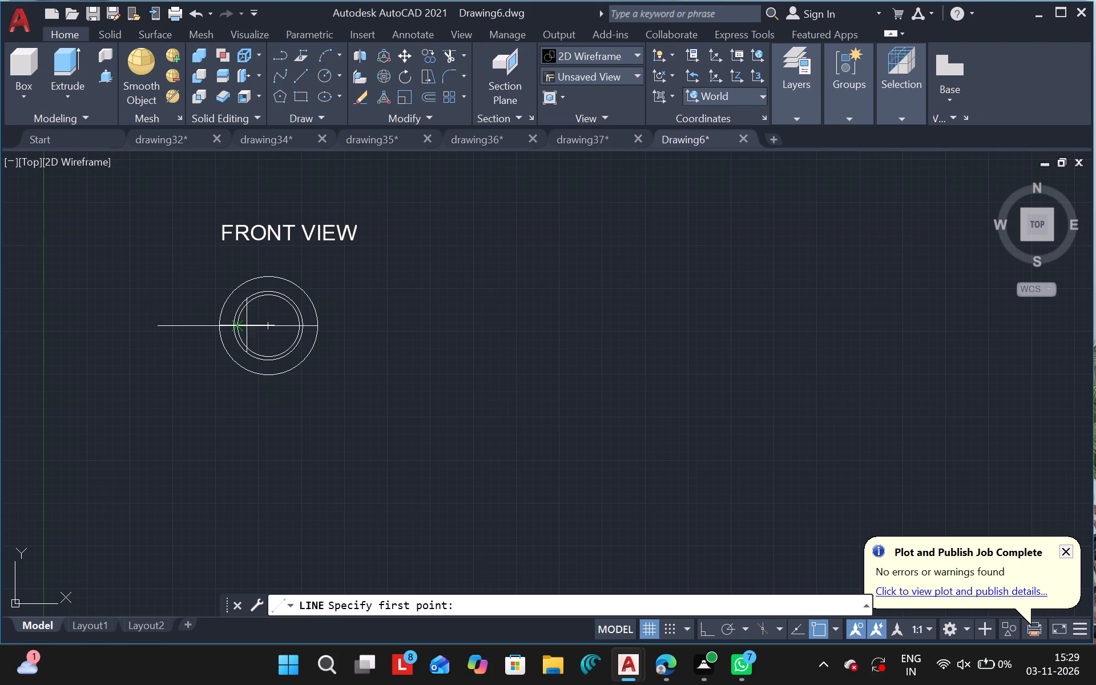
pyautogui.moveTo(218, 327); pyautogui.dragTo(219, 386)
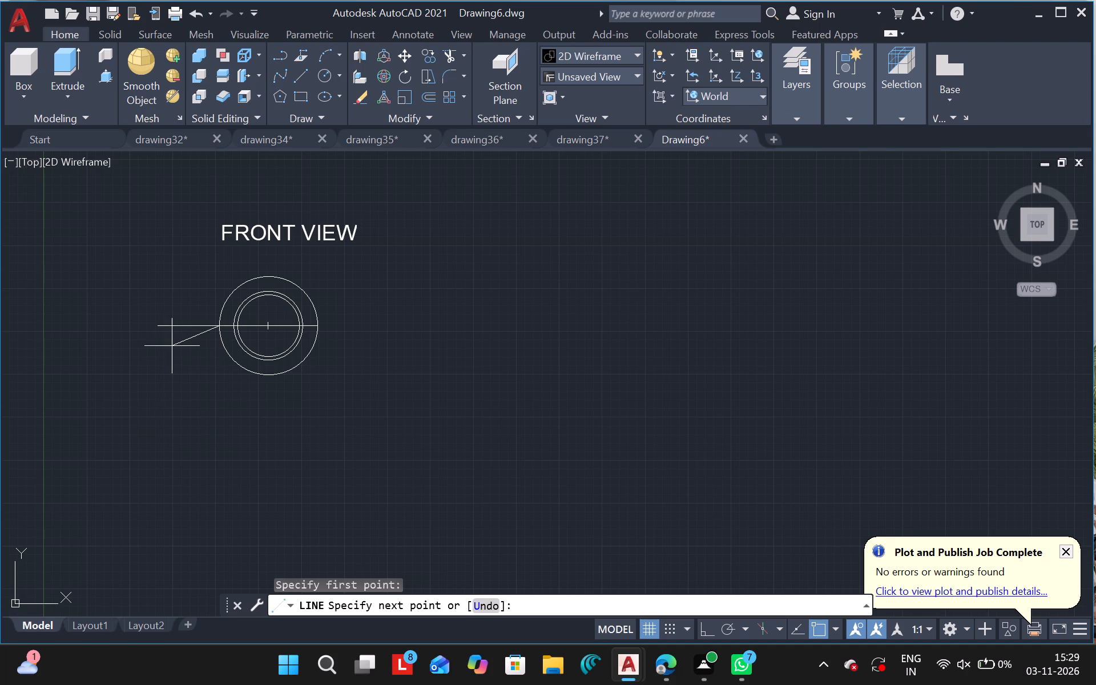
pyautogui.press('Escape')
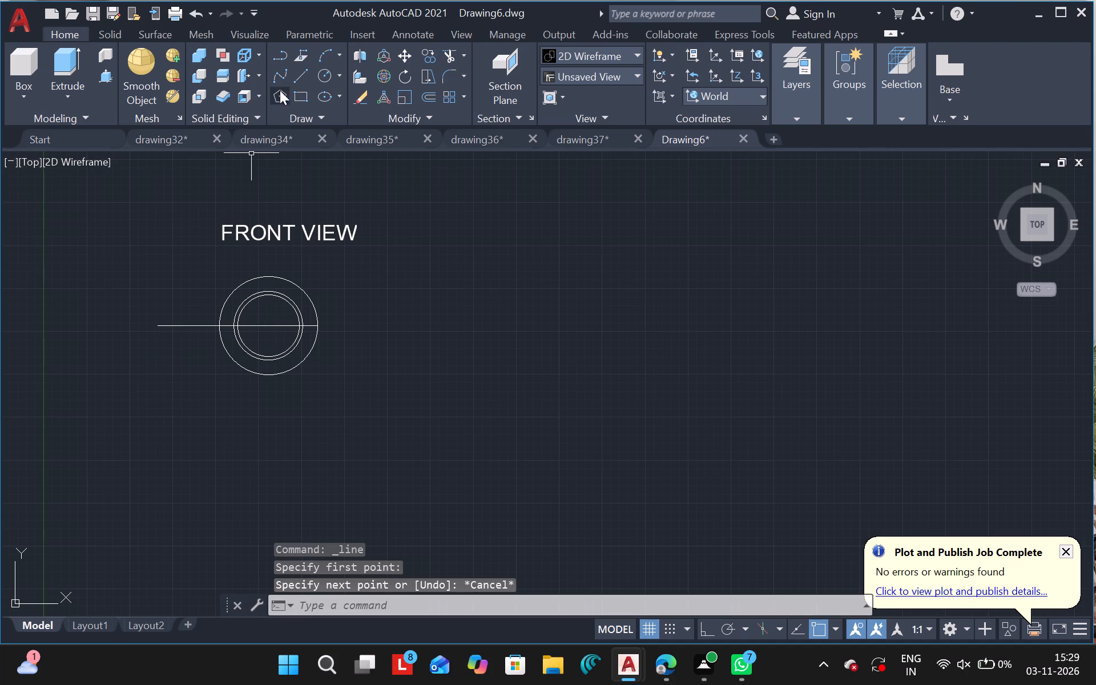
# Draw a vertical line straight down from the outer circle's left quadrant to a point below the circle.
pyautogui.click(297, 78)
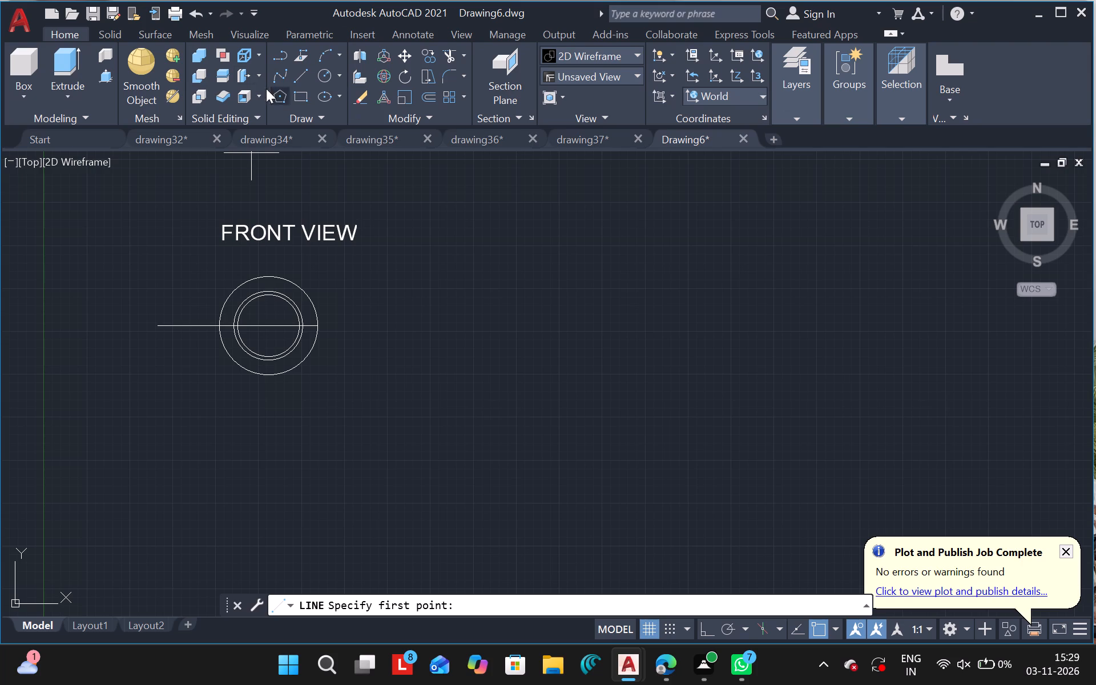
pyautogui.click(306, 81)
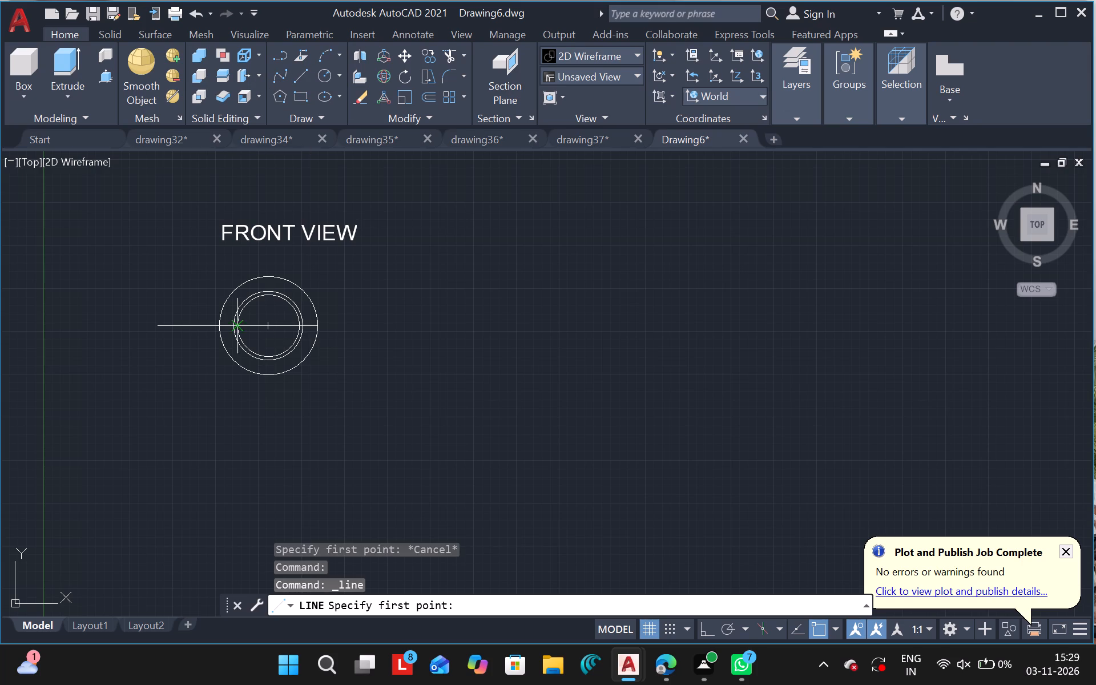
pyautogui.click(216, 326)
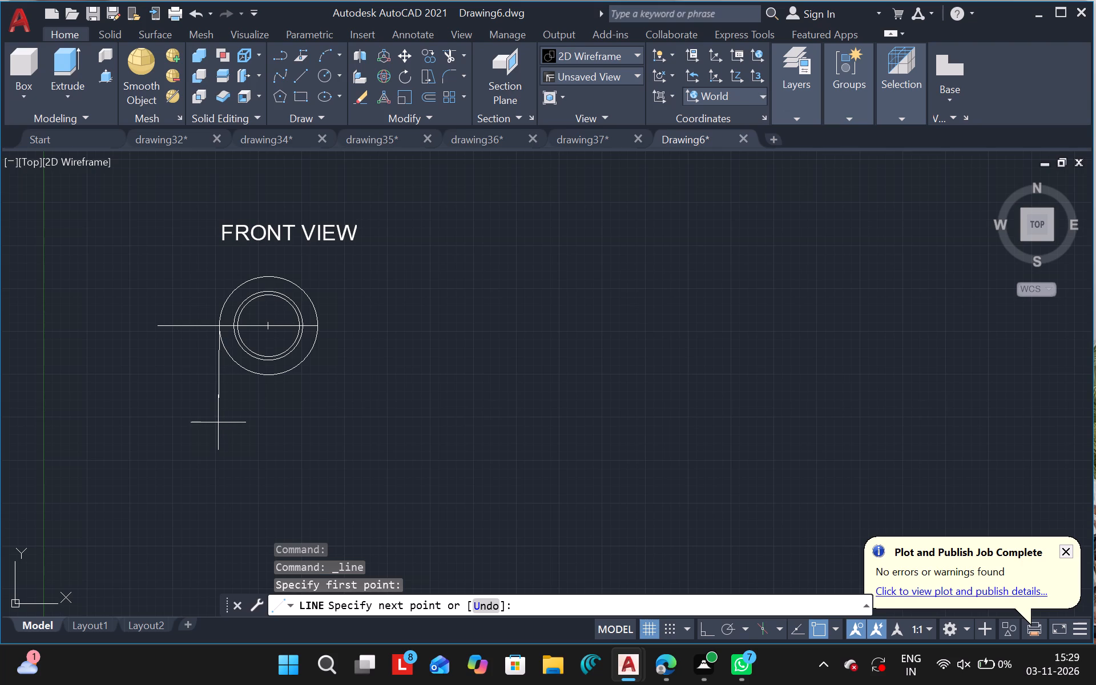
pyautogui.click(219, 422)
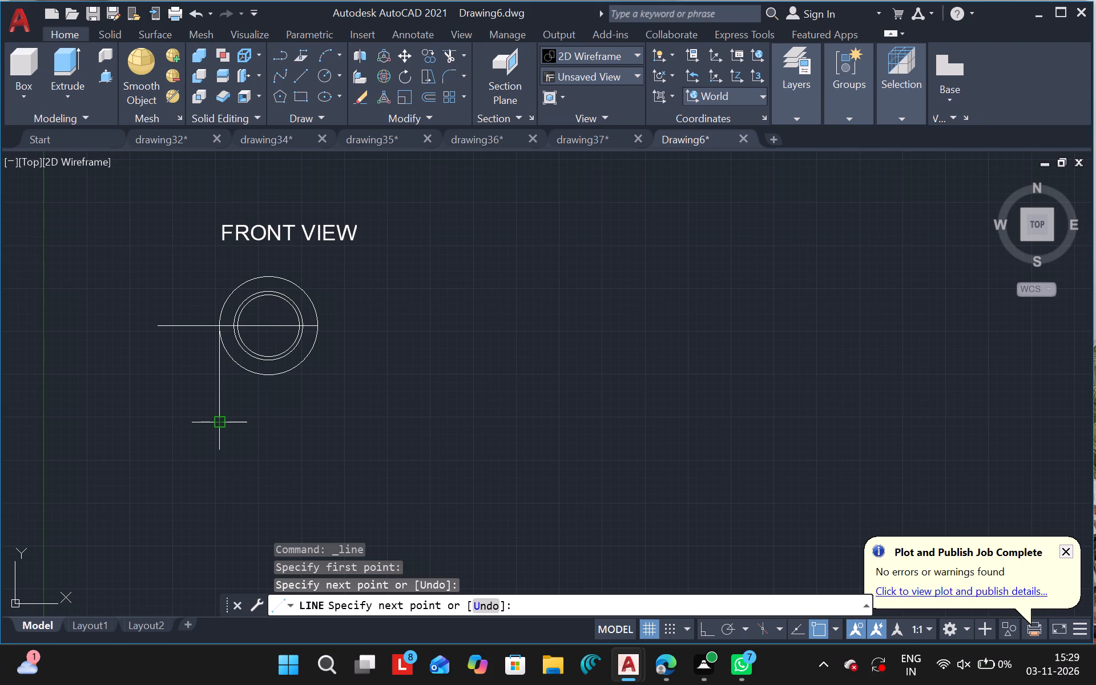
pyautogui.press('Escape')
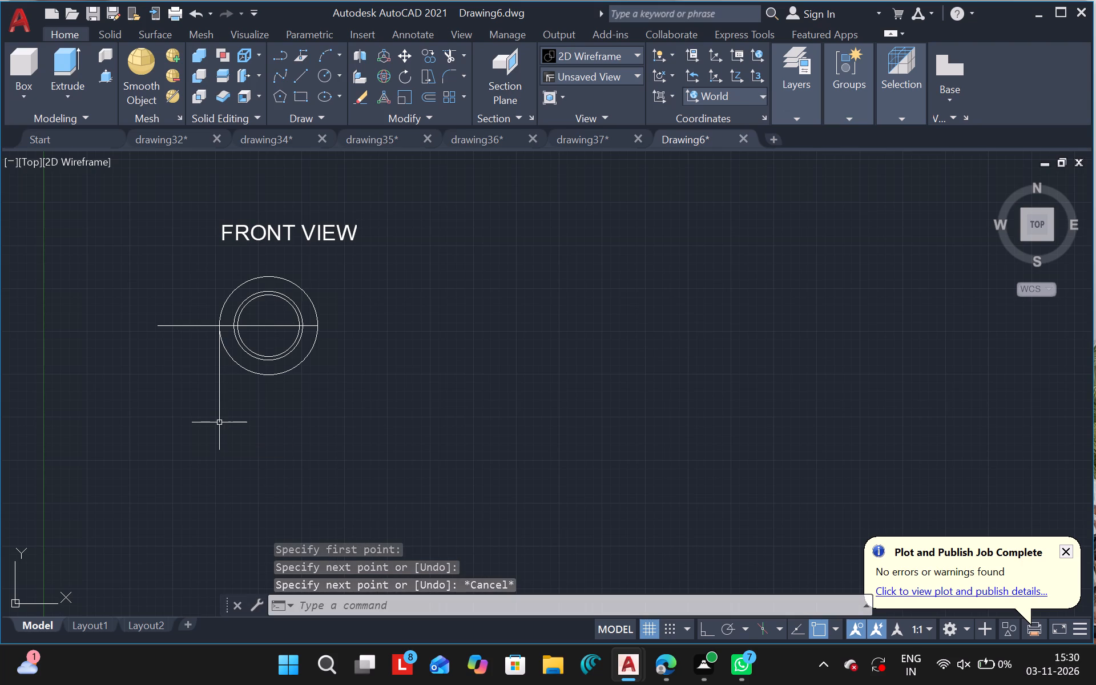
# Draw a vertical line straight down from the outer circle's right quadrant to a point just below the circle.
pyautogui.click(295, 83)
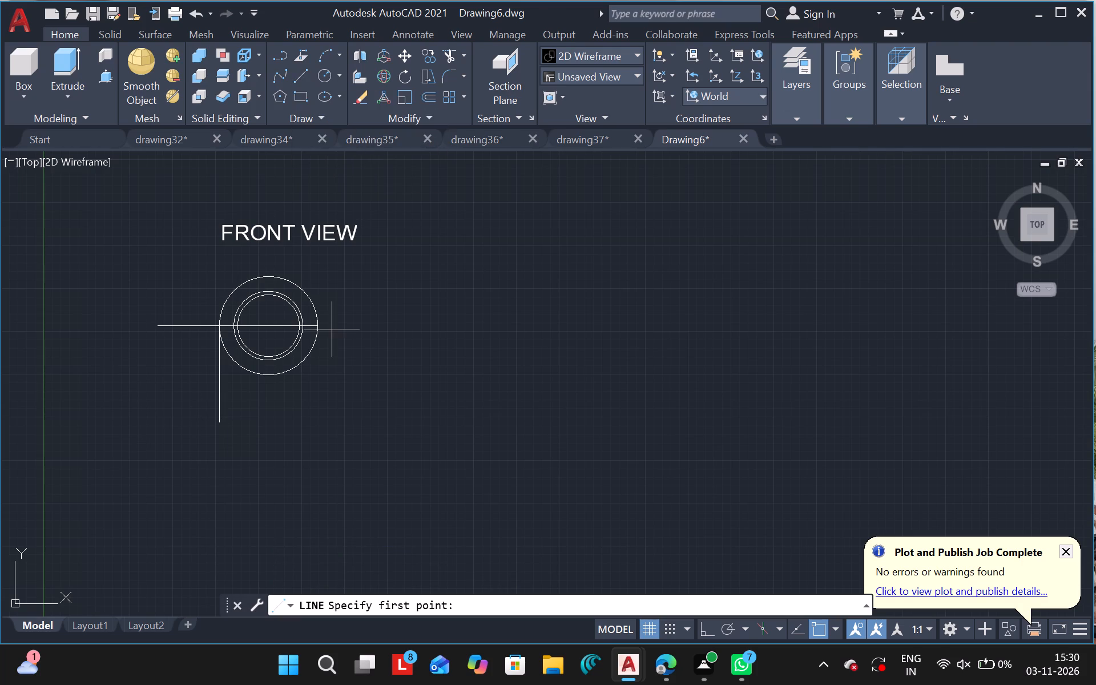
pyautogui.moveTo(315, 323); pyautogui.dragTo(317, 354)
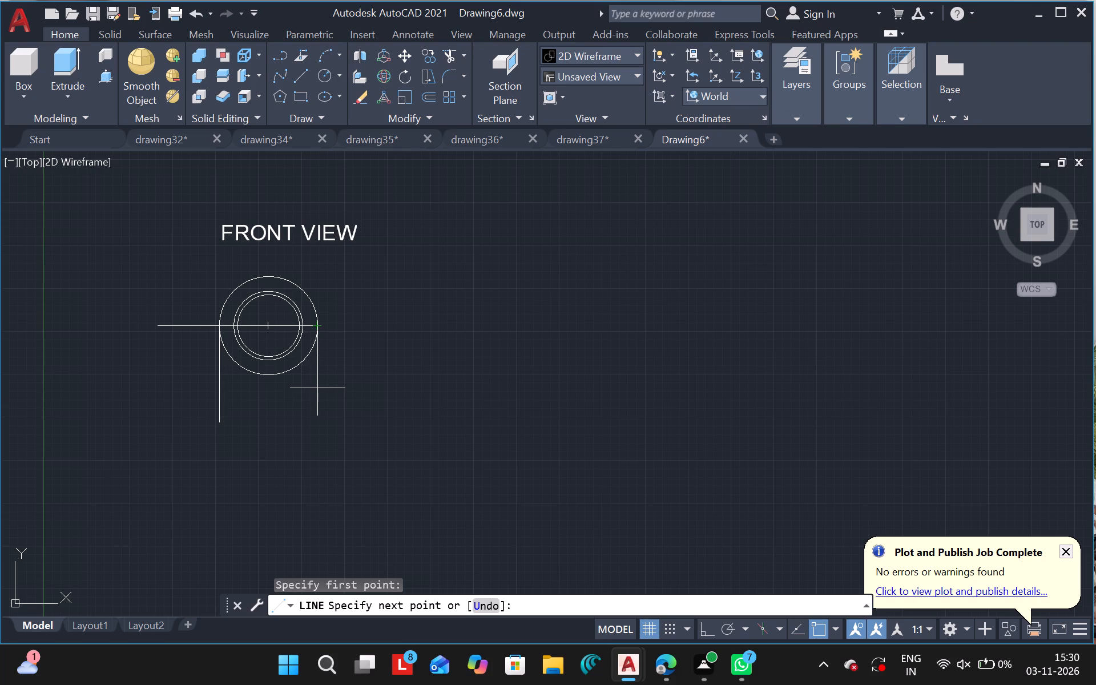
pyautogui.click(317, 388)
pyautogui.press('Escape')
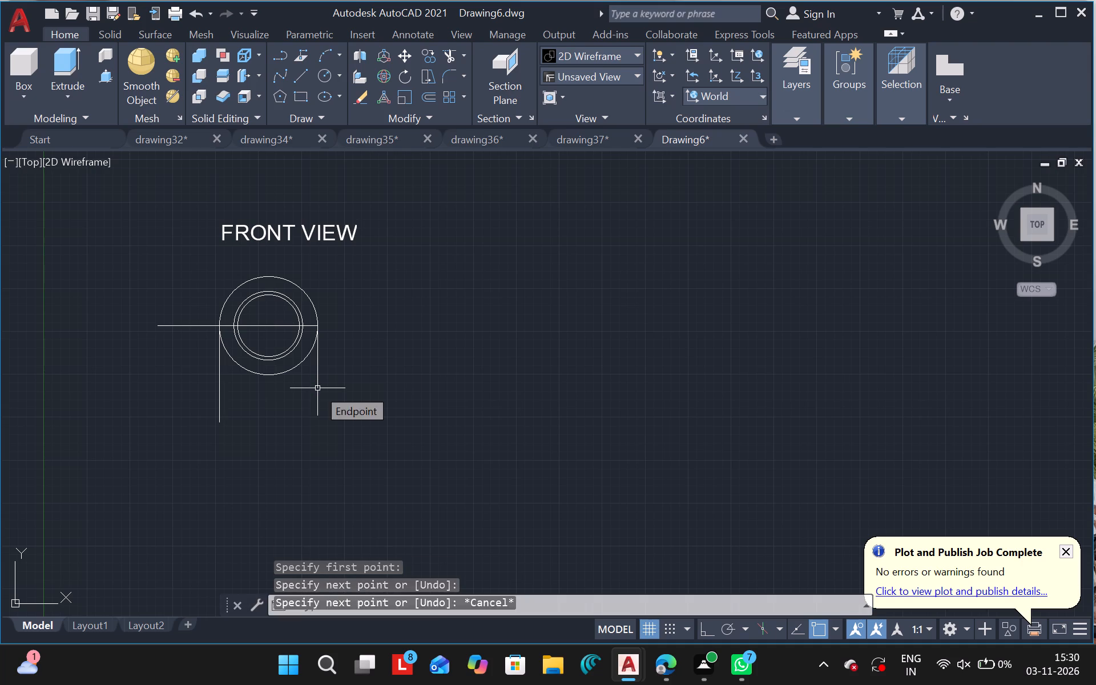
# Trim away the part of the horizontal centreline that extends beyond the outer circle's left side.
pyautogui.write('TR')
pyautogui.click(316, 448)
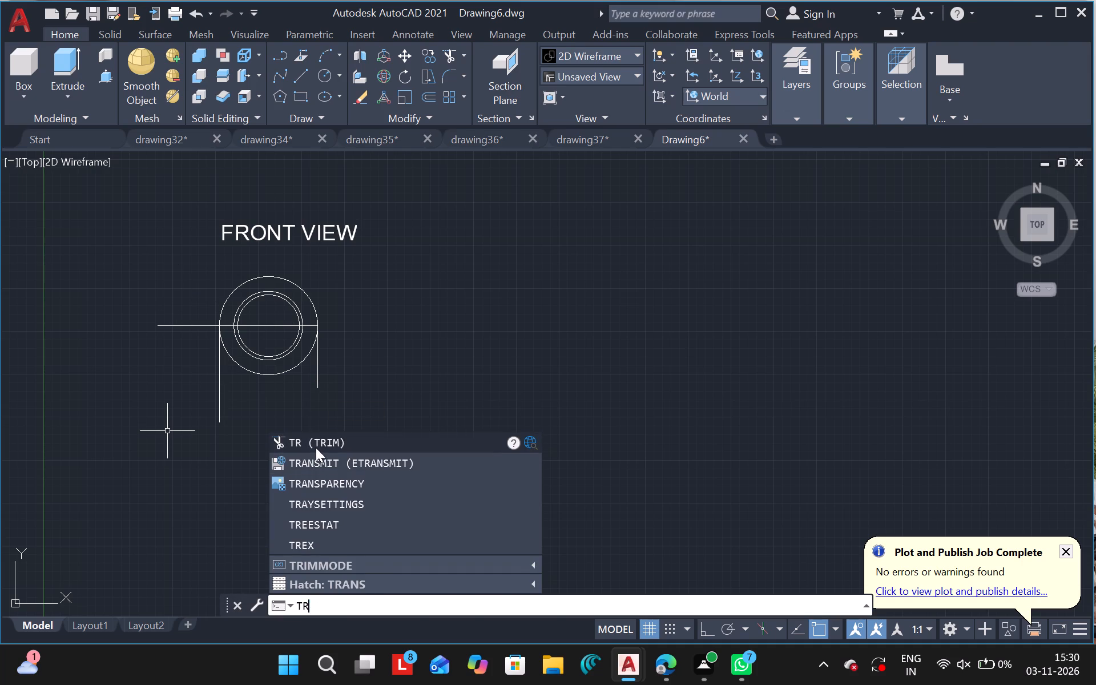
pyautogui.moveTo(177, 312); pyautogui.dragTo(175, 348)
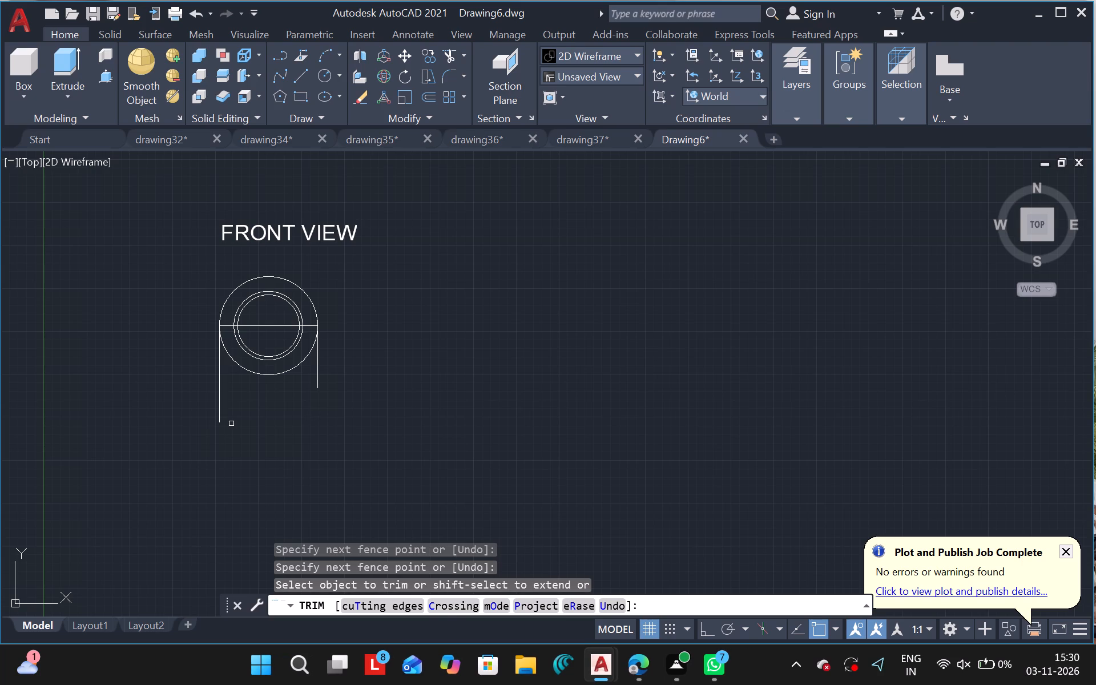
pyautogui.press('Escape')
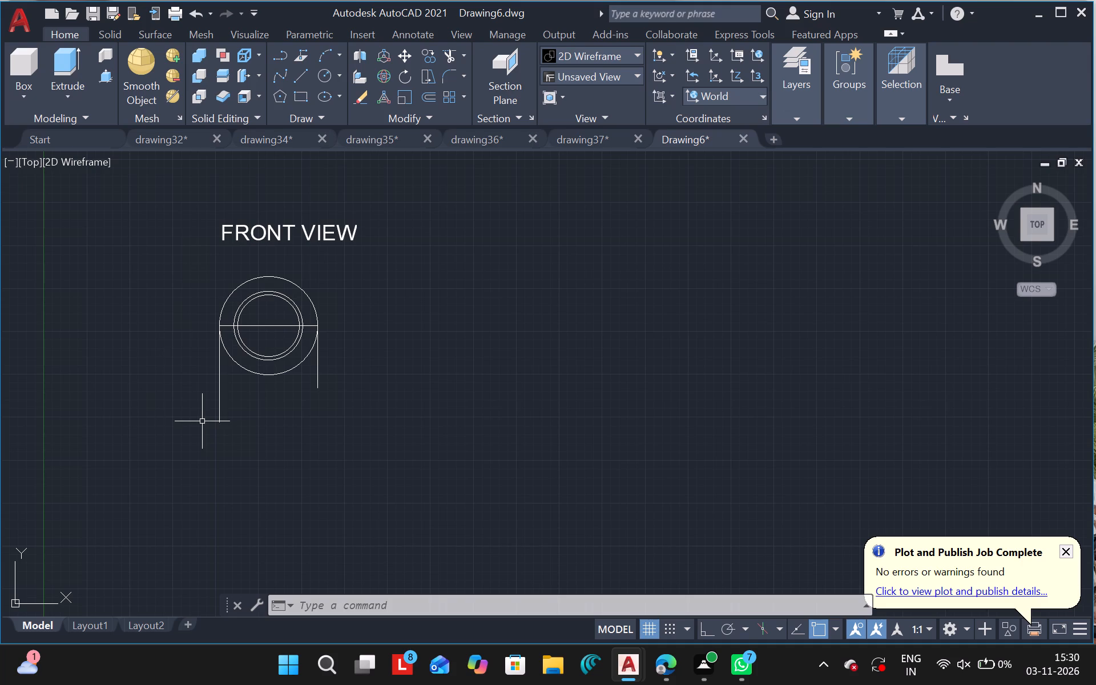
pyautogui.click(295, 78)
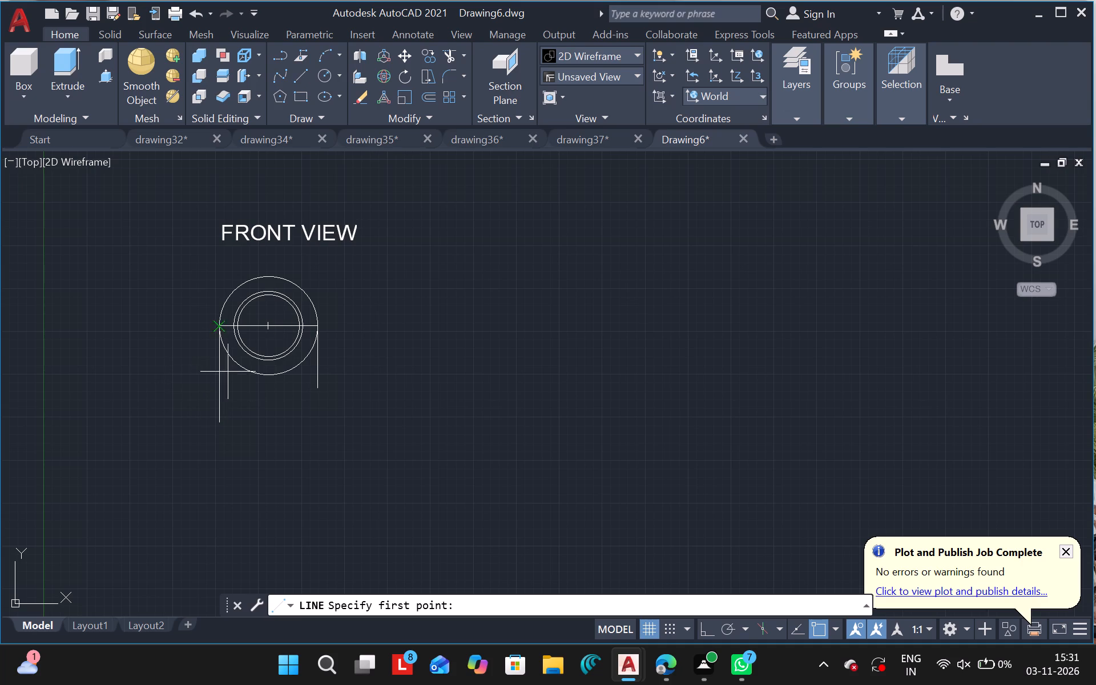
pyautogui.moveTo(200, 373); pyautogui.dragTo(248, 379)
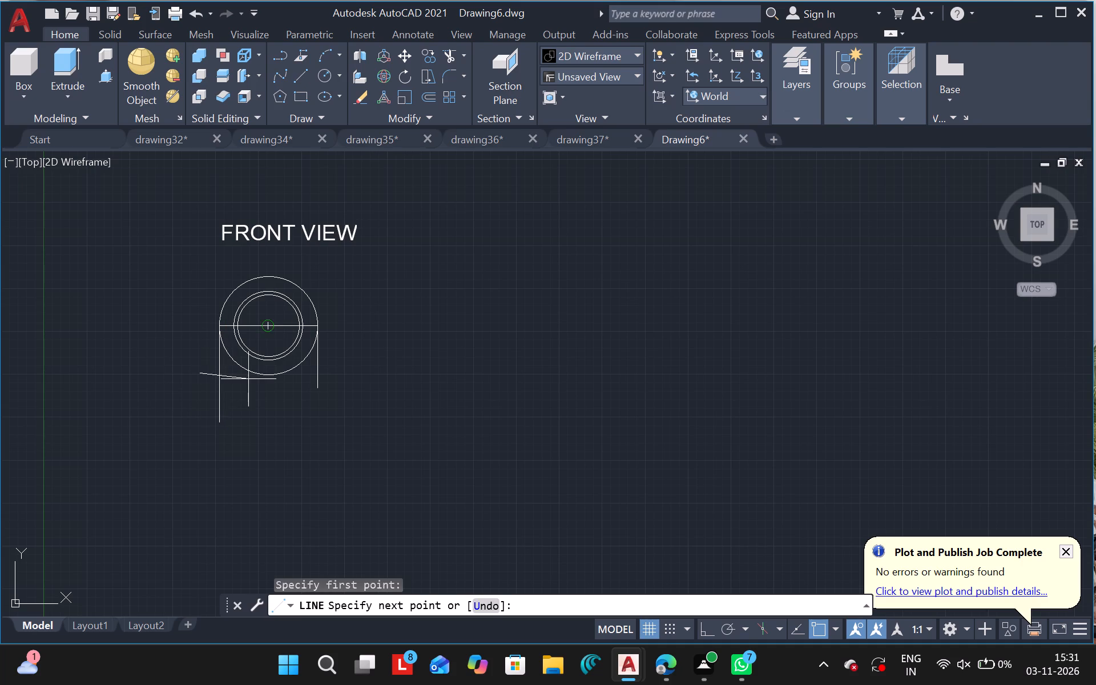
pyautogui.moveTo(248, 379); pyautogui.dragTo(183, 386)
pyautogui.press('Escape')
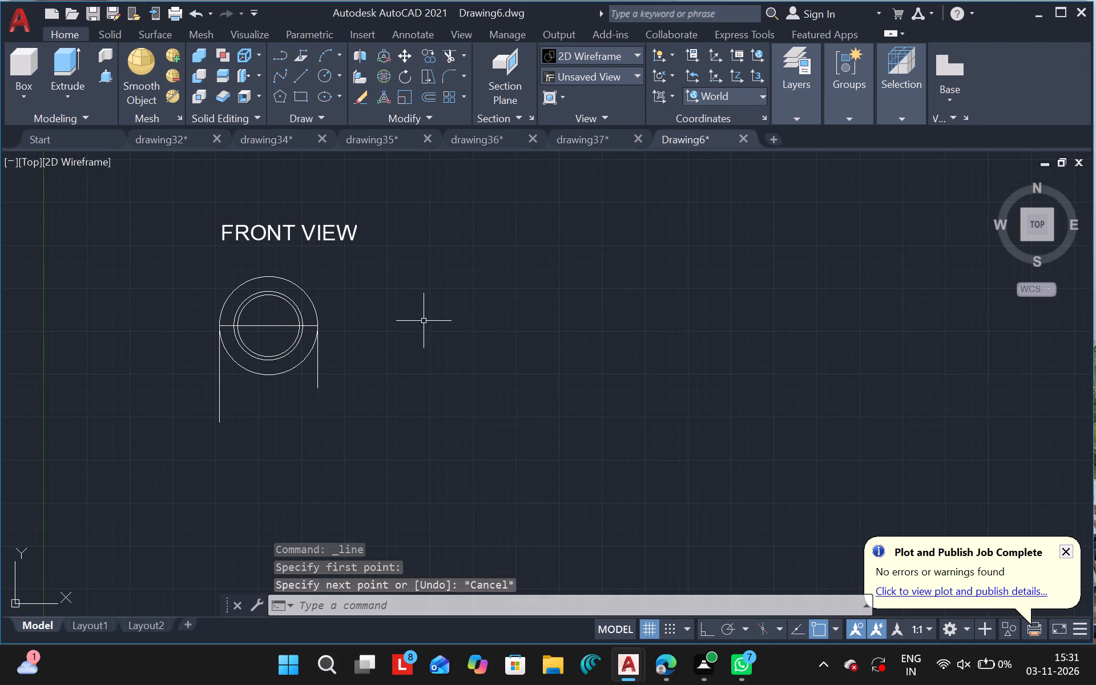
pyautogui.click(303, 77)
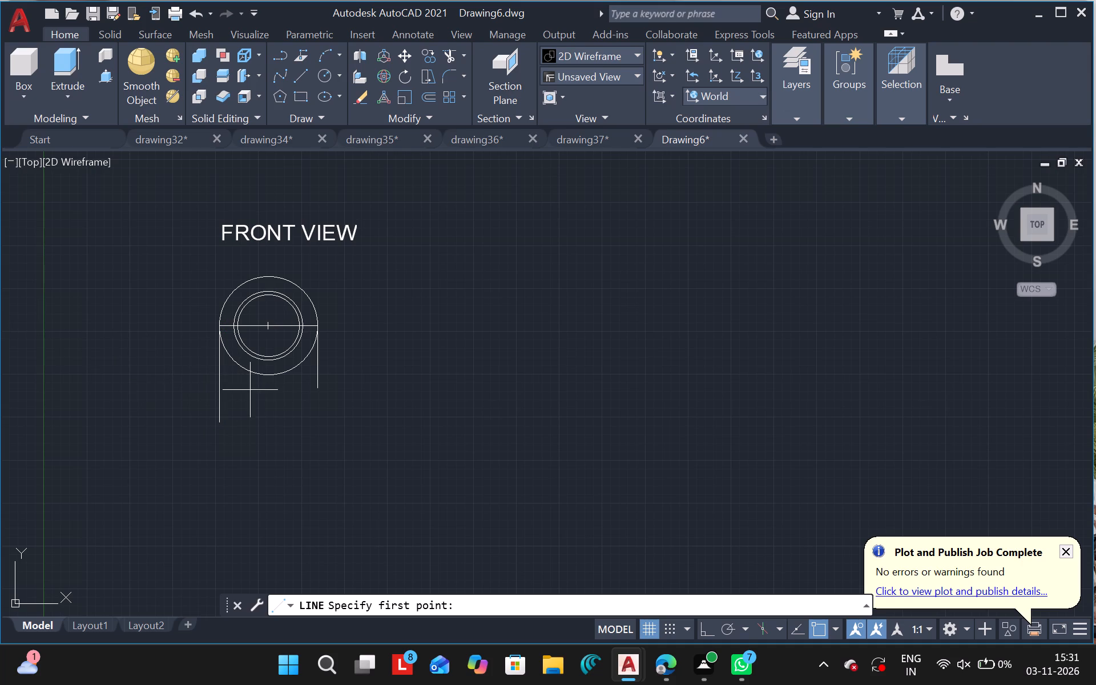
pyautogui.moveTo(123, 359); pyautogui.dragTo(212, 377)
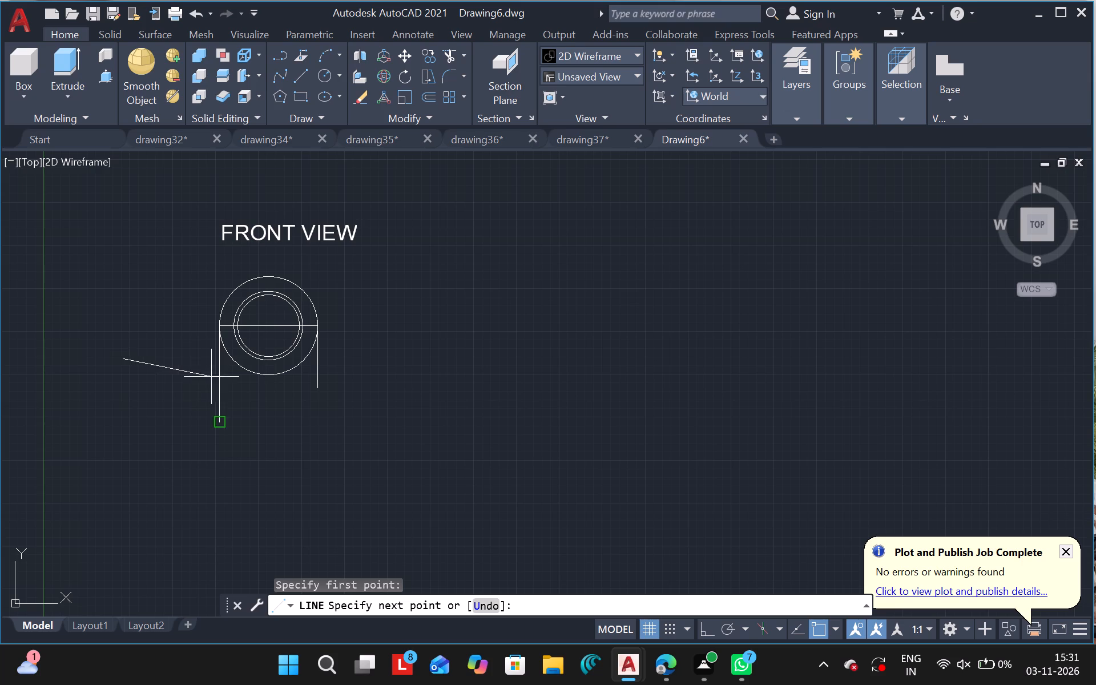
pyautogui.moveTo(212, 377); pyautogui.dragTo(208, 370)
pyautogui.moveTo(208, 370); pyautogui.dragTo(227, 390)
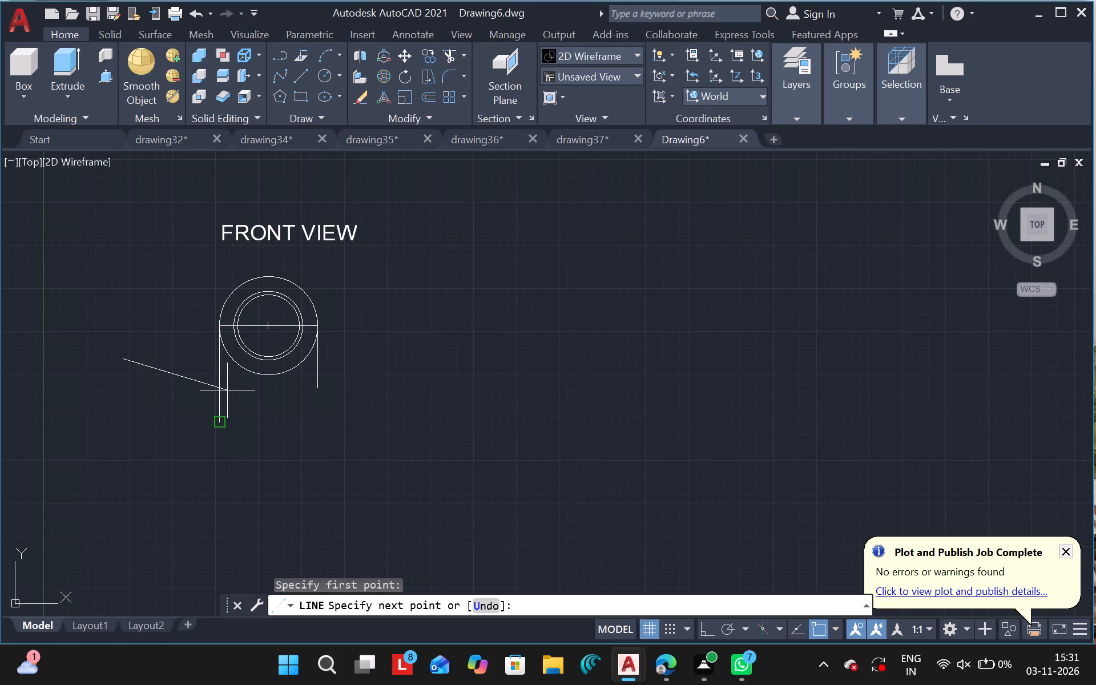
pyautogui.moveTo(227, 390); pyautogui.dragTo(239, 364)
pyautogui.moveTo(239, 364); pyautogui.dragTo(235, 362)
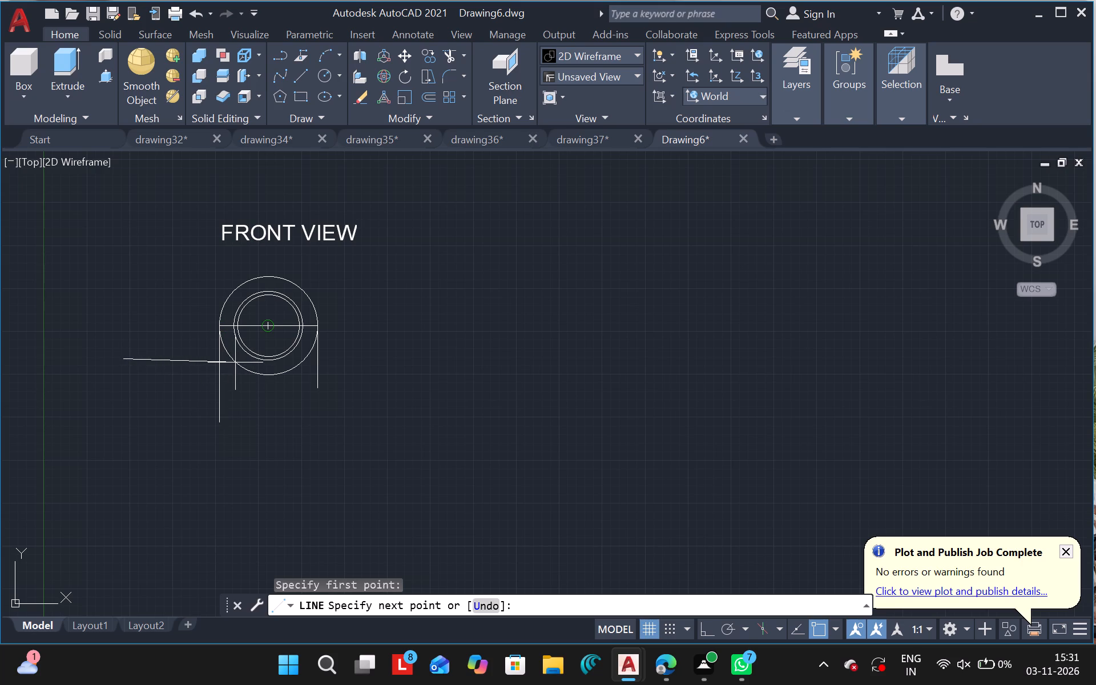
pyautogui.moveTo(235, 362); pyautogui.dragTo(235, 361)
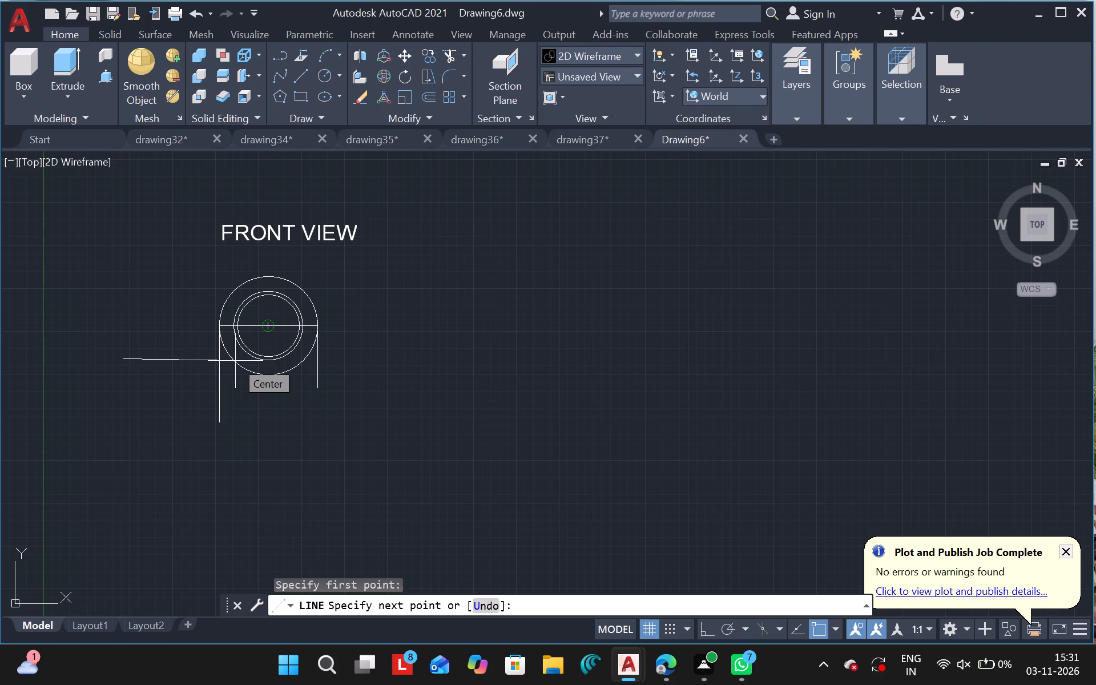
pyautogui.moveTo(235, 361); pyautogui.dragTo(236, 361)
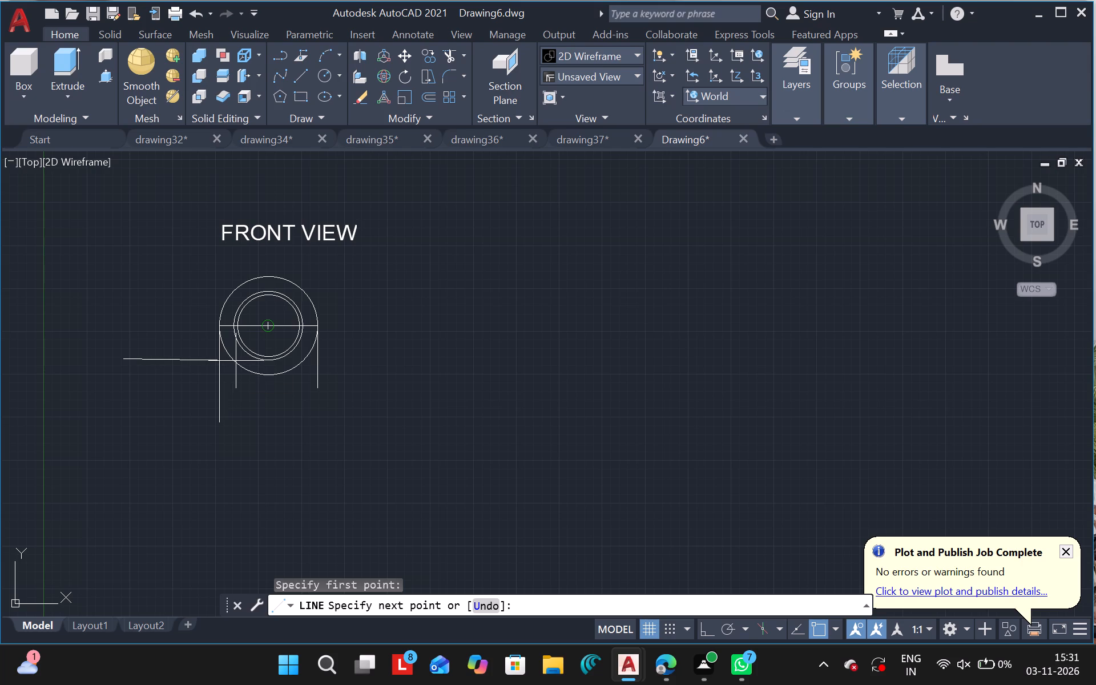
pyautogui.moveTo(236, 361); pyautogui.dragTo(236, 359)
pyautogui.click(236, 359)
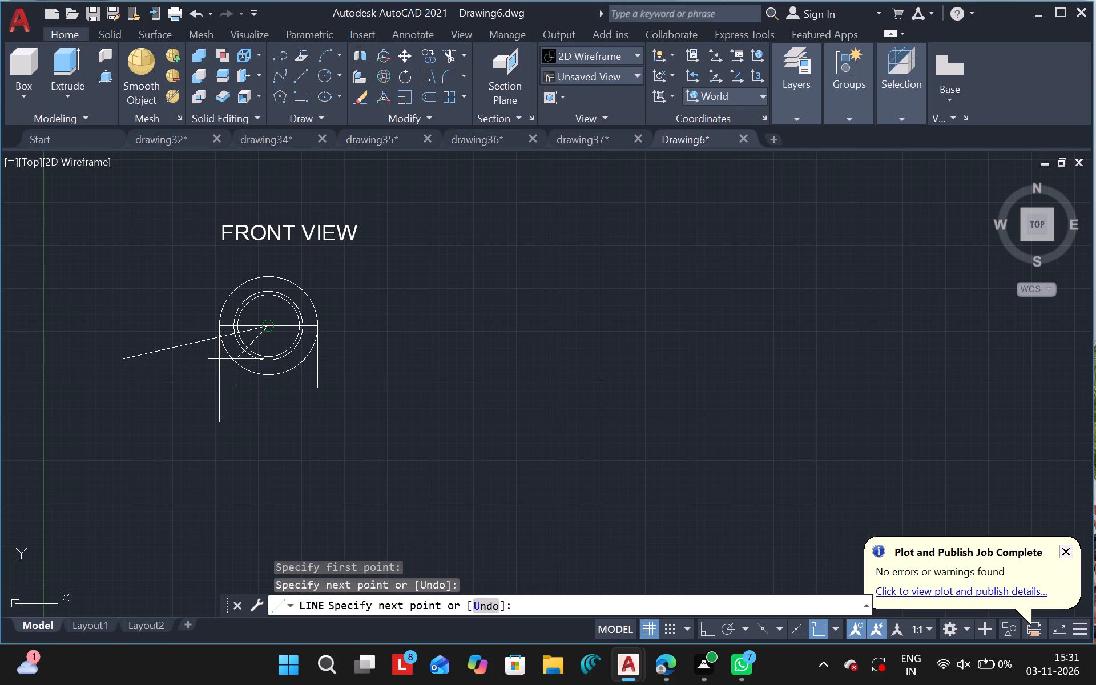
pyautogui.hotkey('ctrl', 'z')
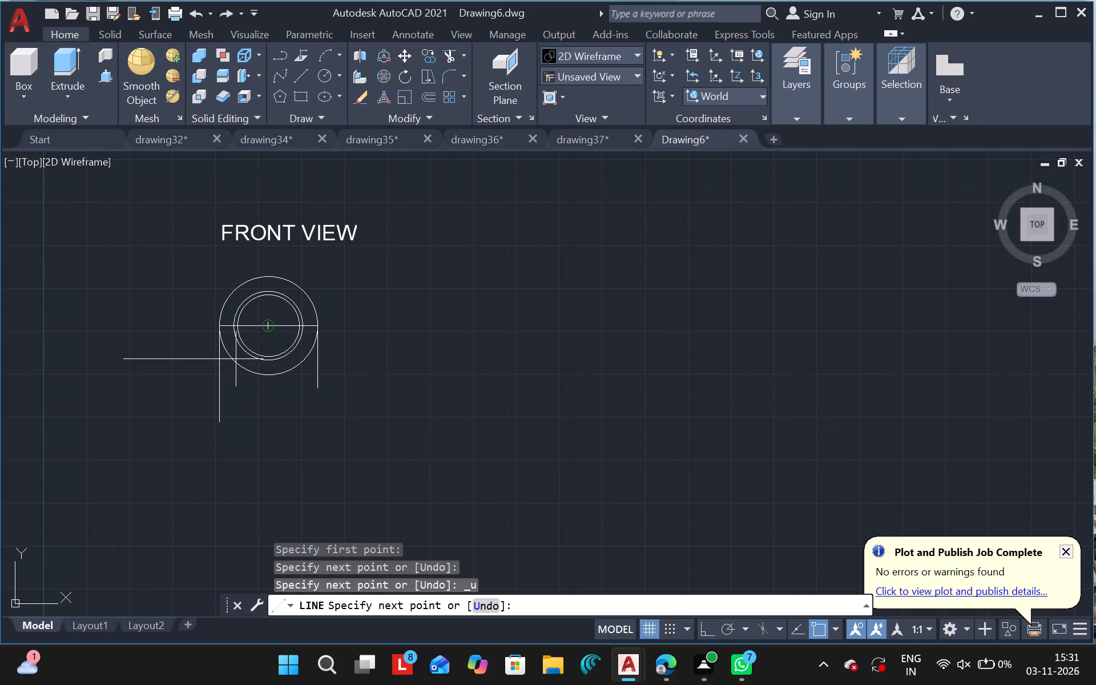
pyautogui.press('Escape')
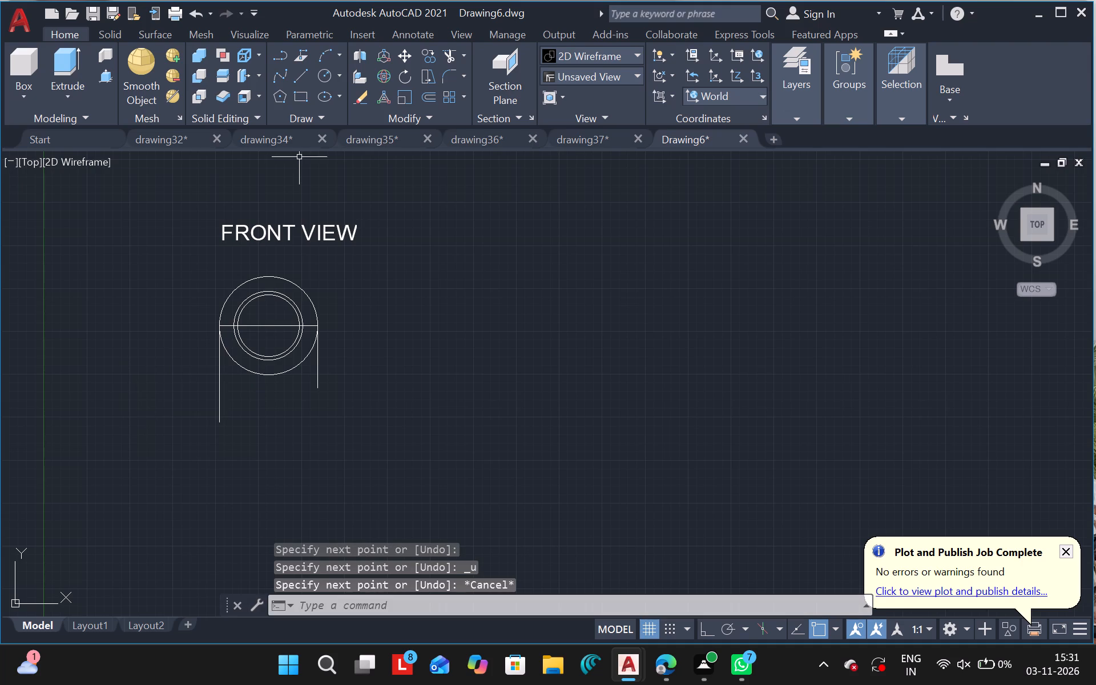
# Draw a horizontal line just below the circles, starting well left of the left vertical side line and ending slightly past it.
pyautogui.click(303, 78)
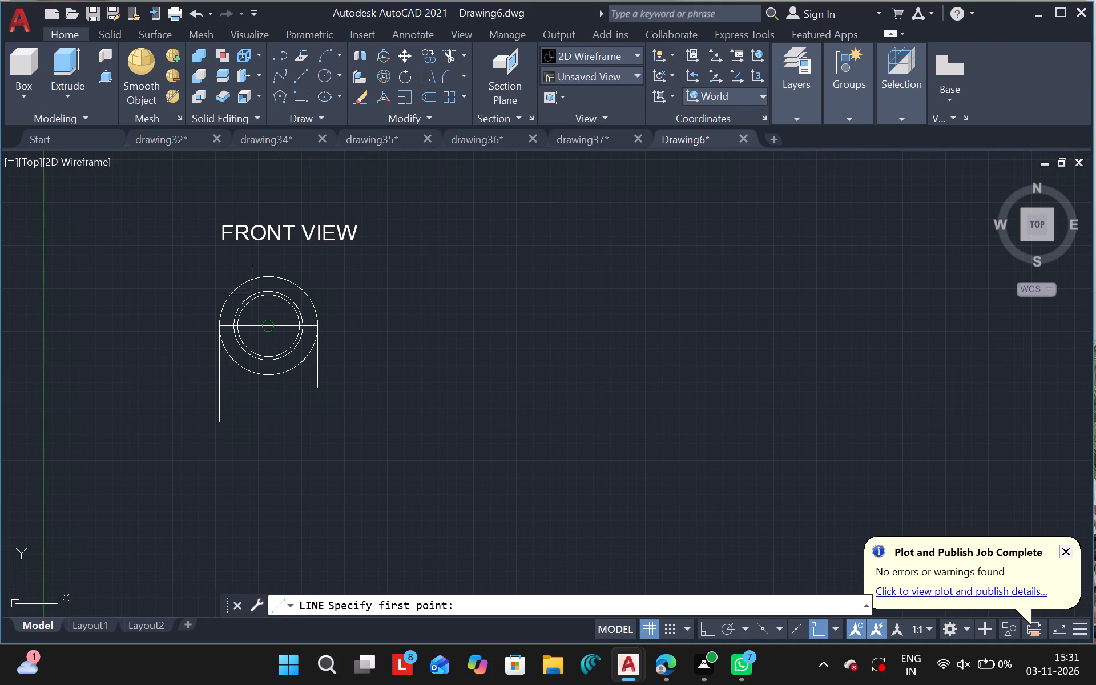
pyautogui.moveTo(146, 390); pyautogui.dragTo(241, 390)
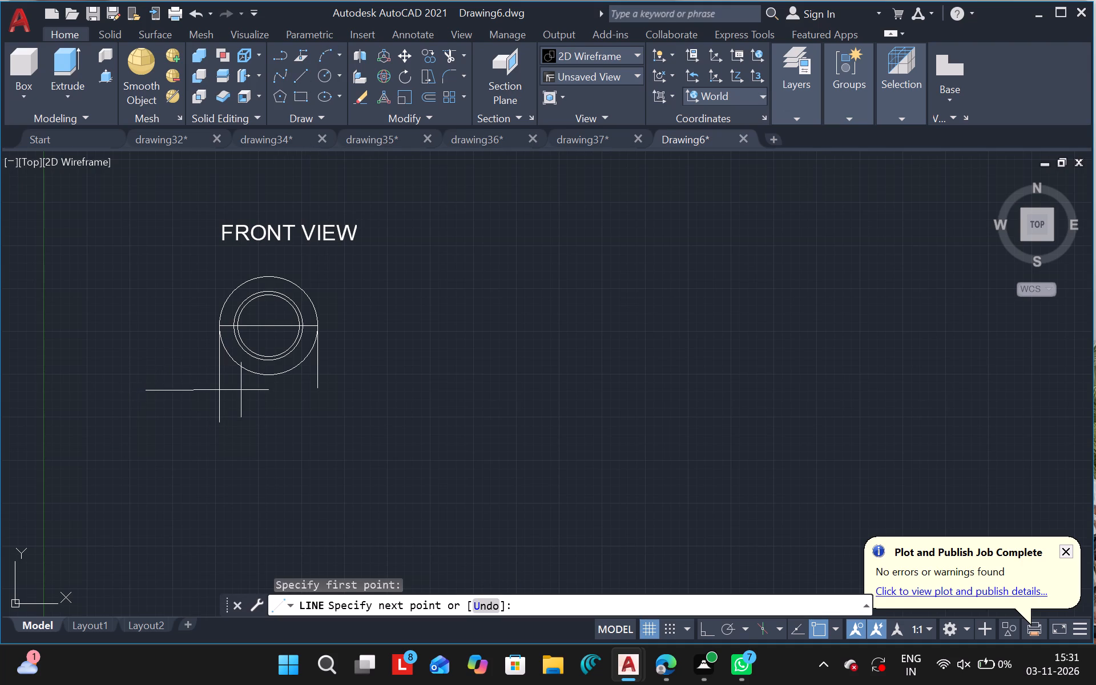
pyautogui.moveTo(241, 390); pyautogui.dragTo(247, 393)
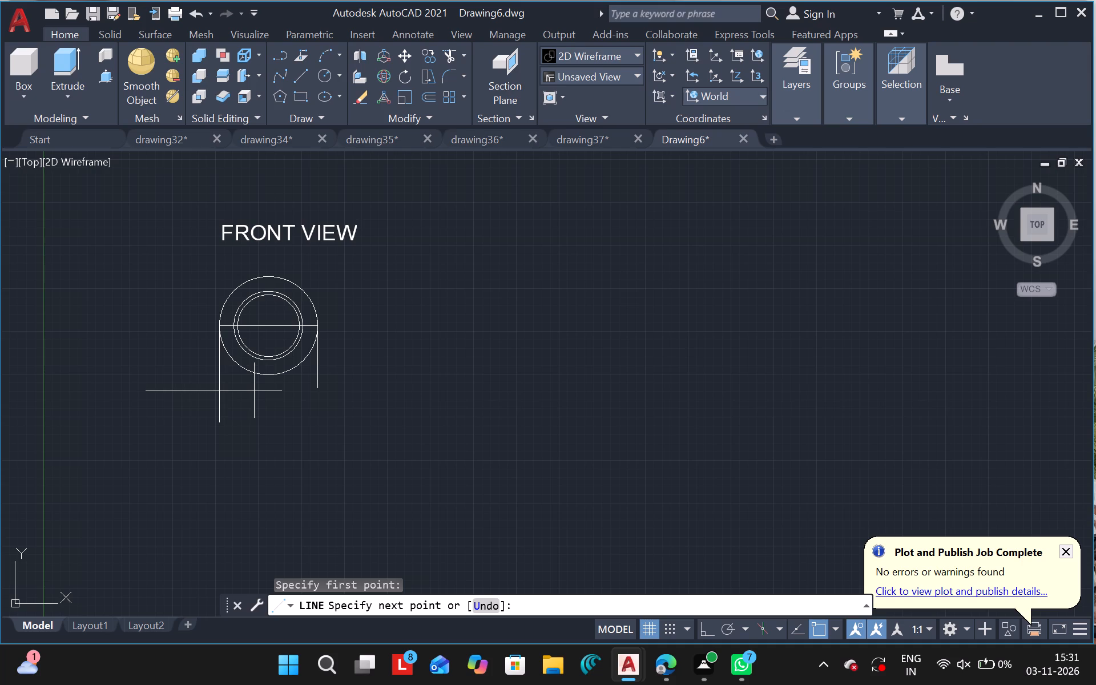
pyautogui.click(254, 390)
pyautogui.press('Escape')
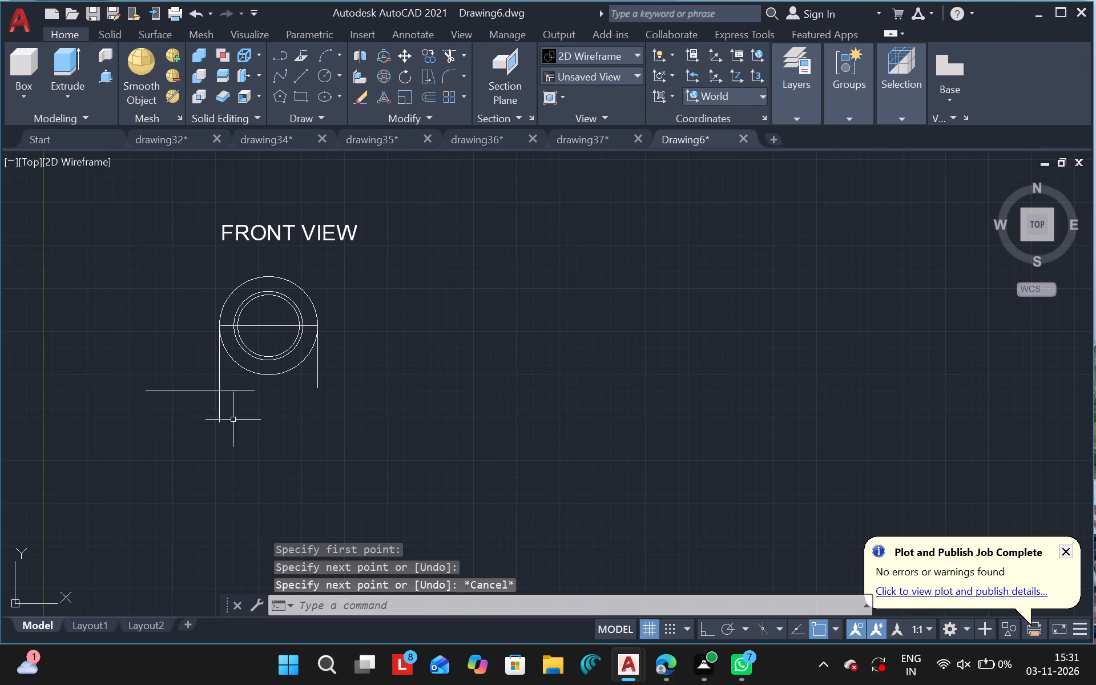
# Trim the short end of the lower horizontal line that projects to the right of the left vertical side line.
pyautogui.write('TR')
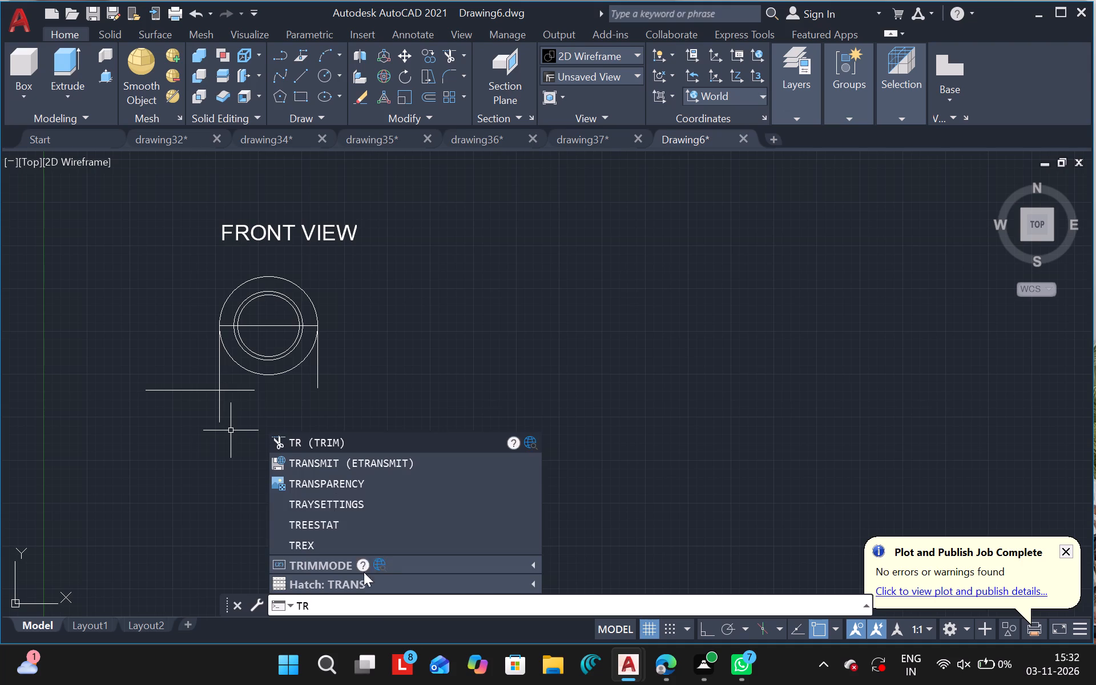
pyautogui.click(316, 444)
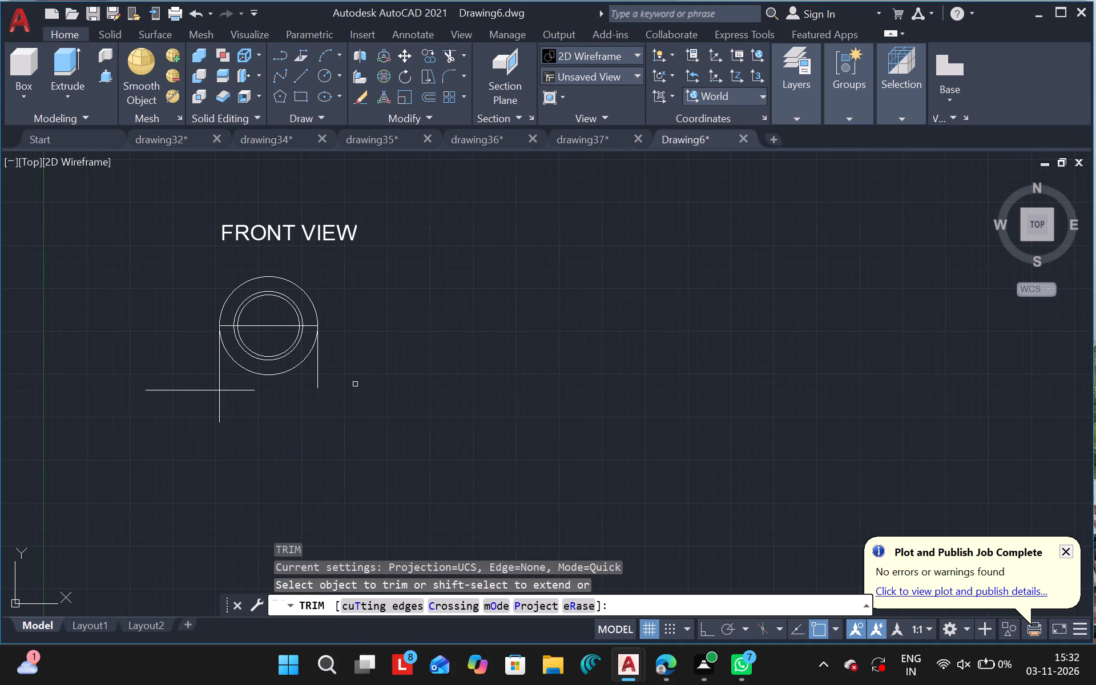
pyautogui.click(232, 393)
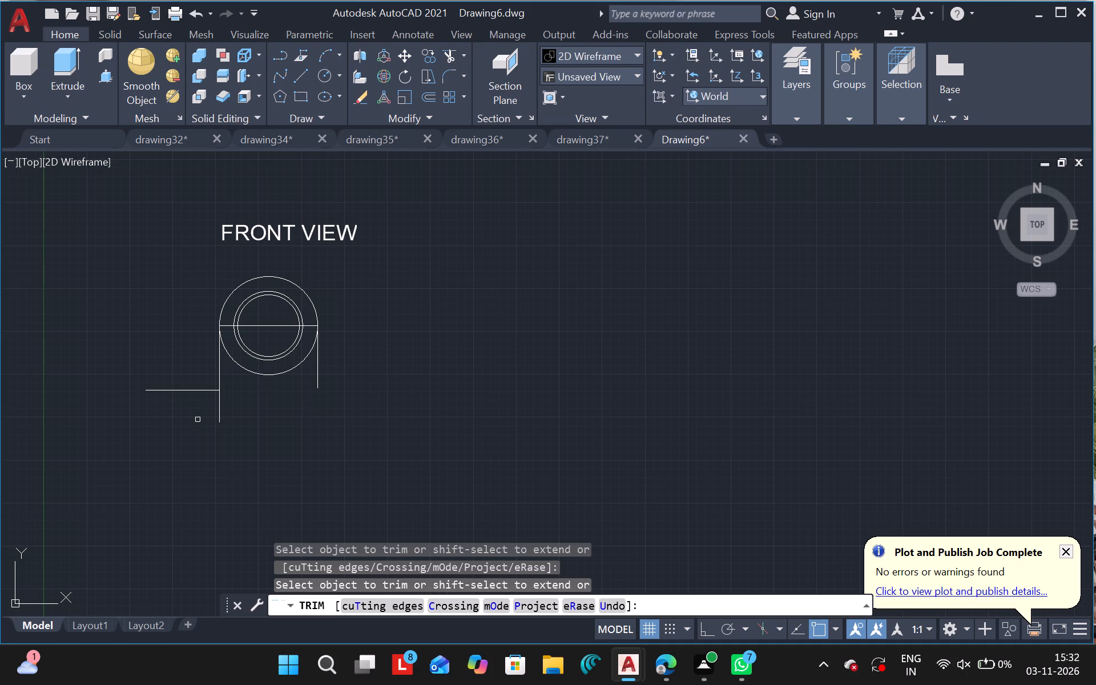
pyautogui.press('Escape')
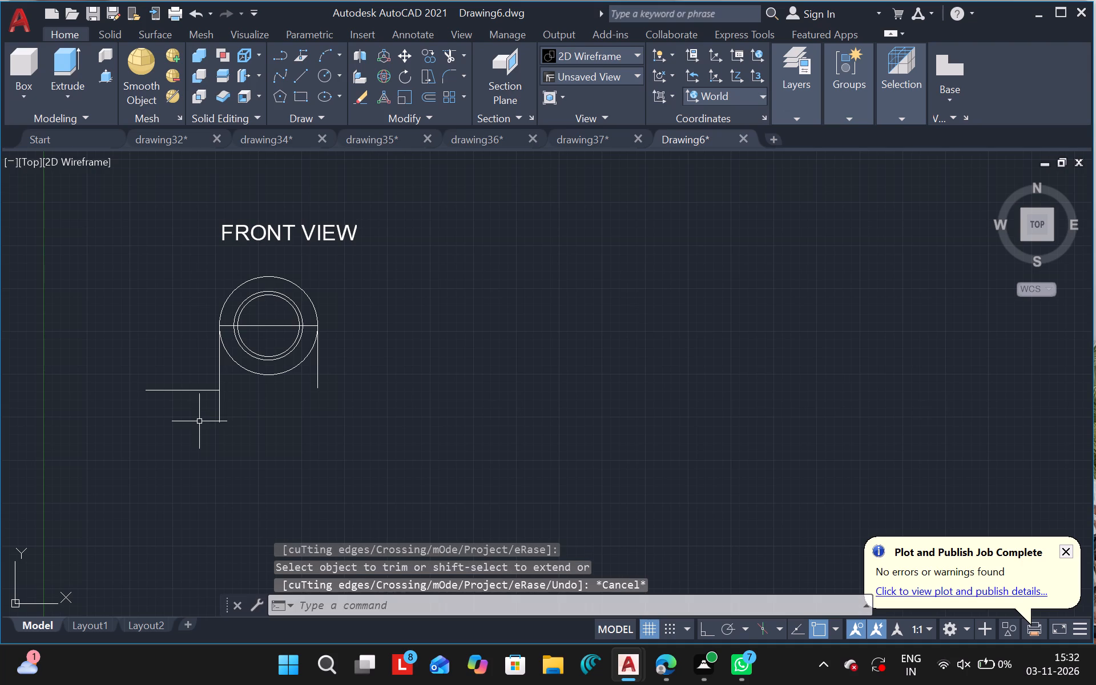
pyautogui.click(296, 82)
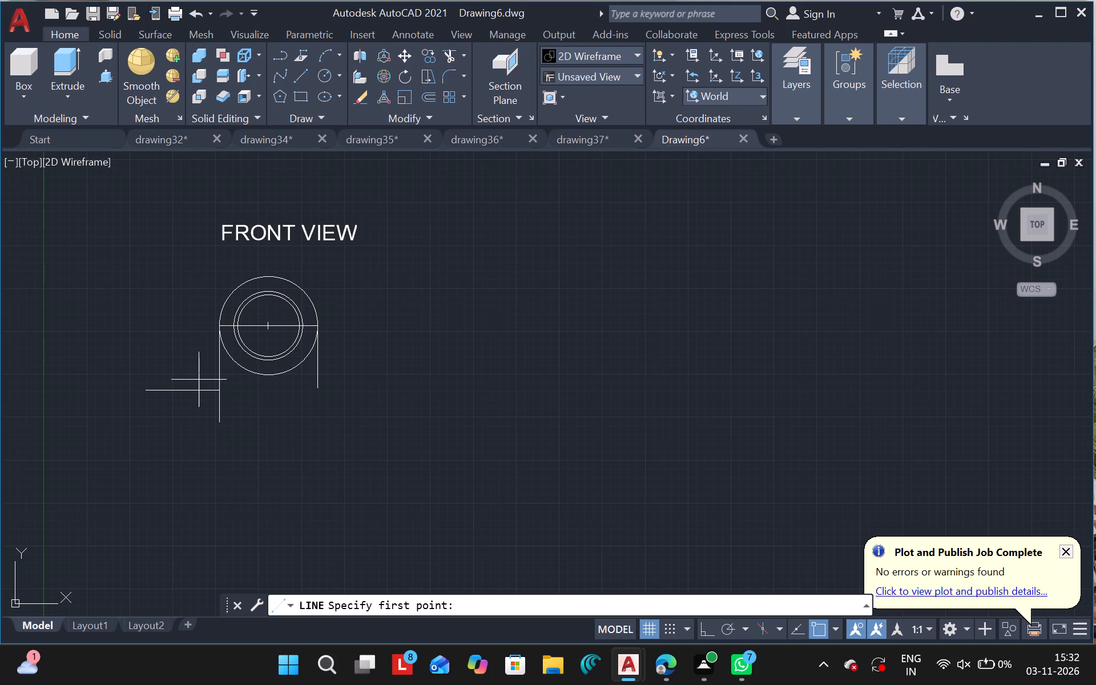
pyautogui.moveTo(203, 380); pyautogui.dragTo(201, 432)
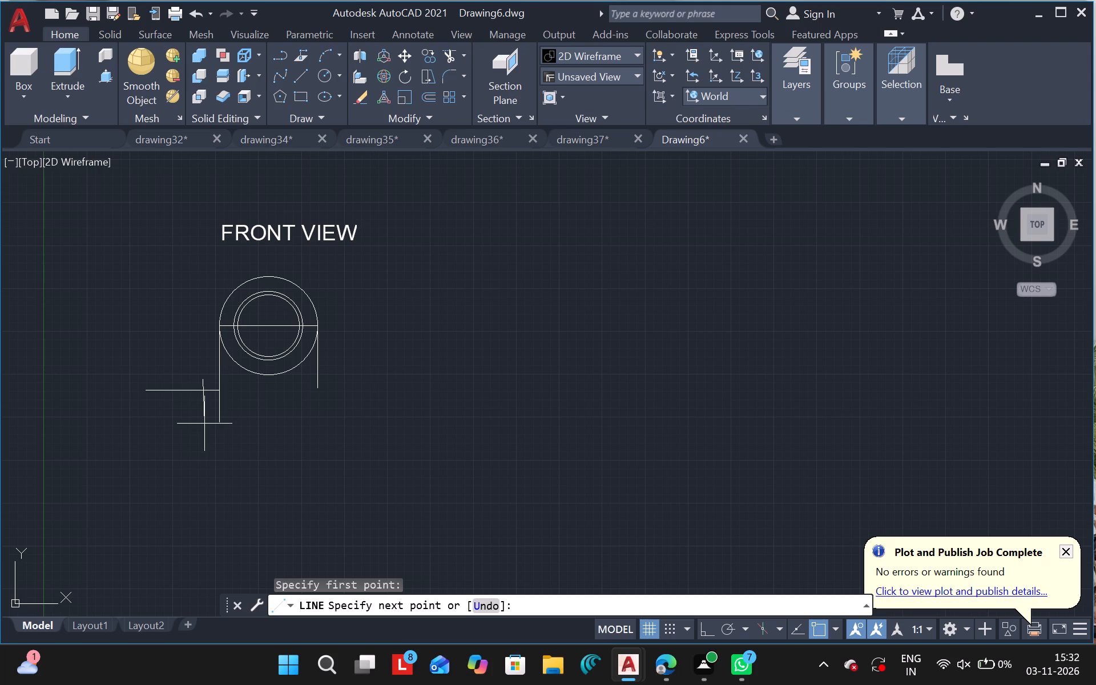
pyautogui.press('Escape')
# Trim the part of the left vertical side line that projects below the lower horizontal line, forming a corner.
pyautogui.press('t')
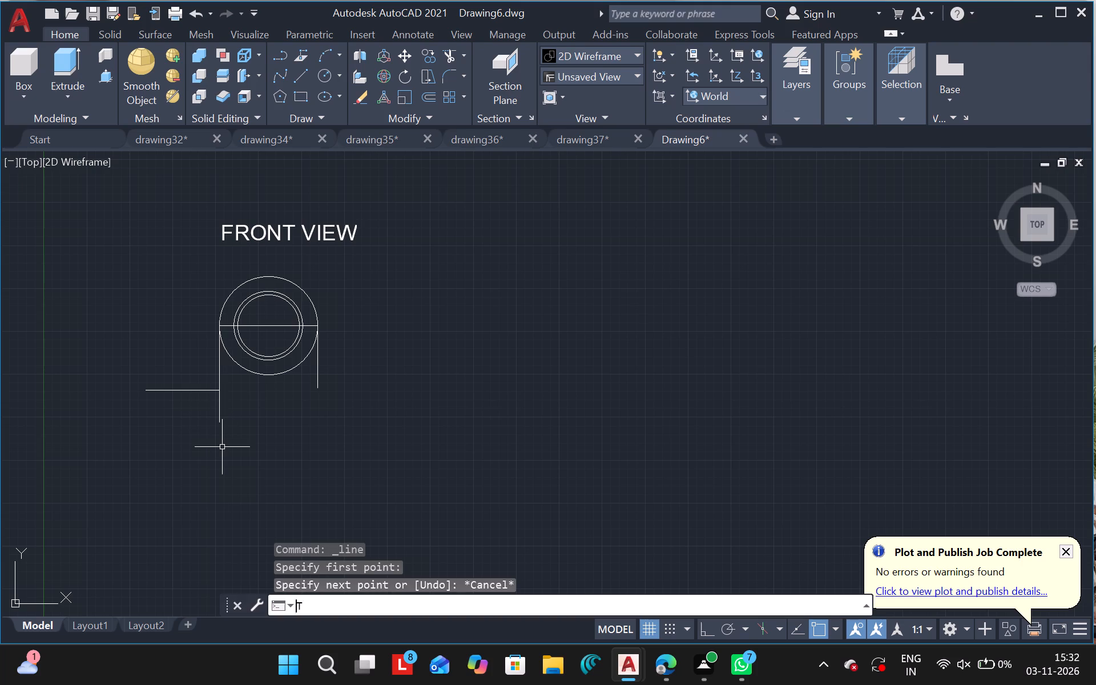
pyautogui.click(316, 444)
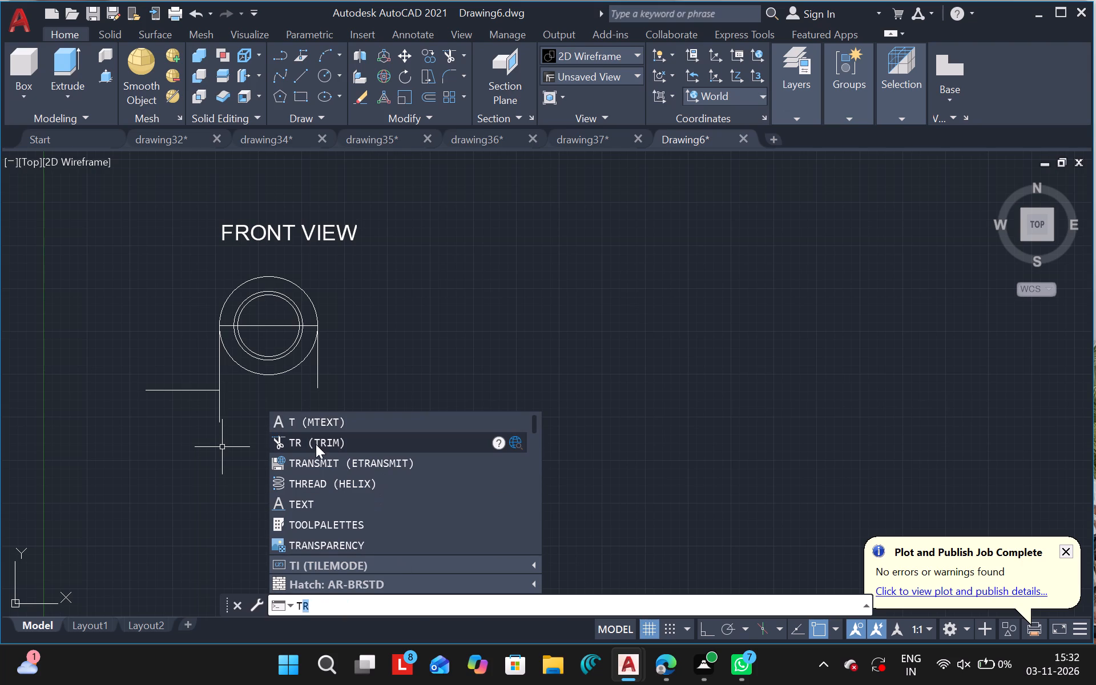
pyautogui.click(219, 413)
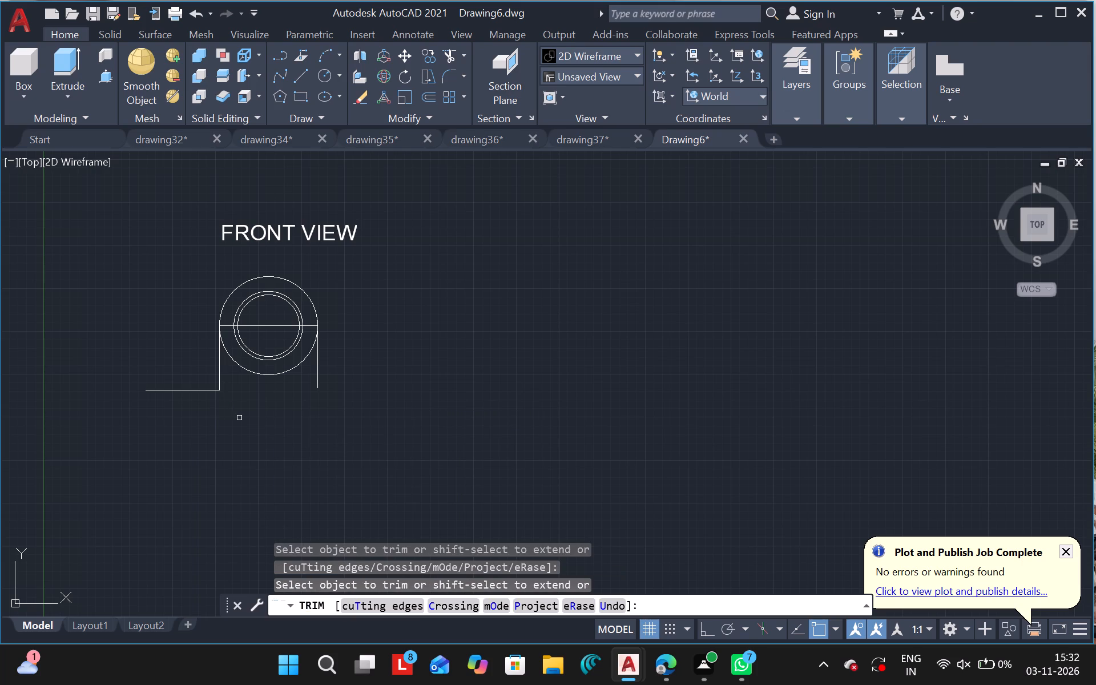
pyautogui.click(239, 418)
pyautogui.press('Escape')
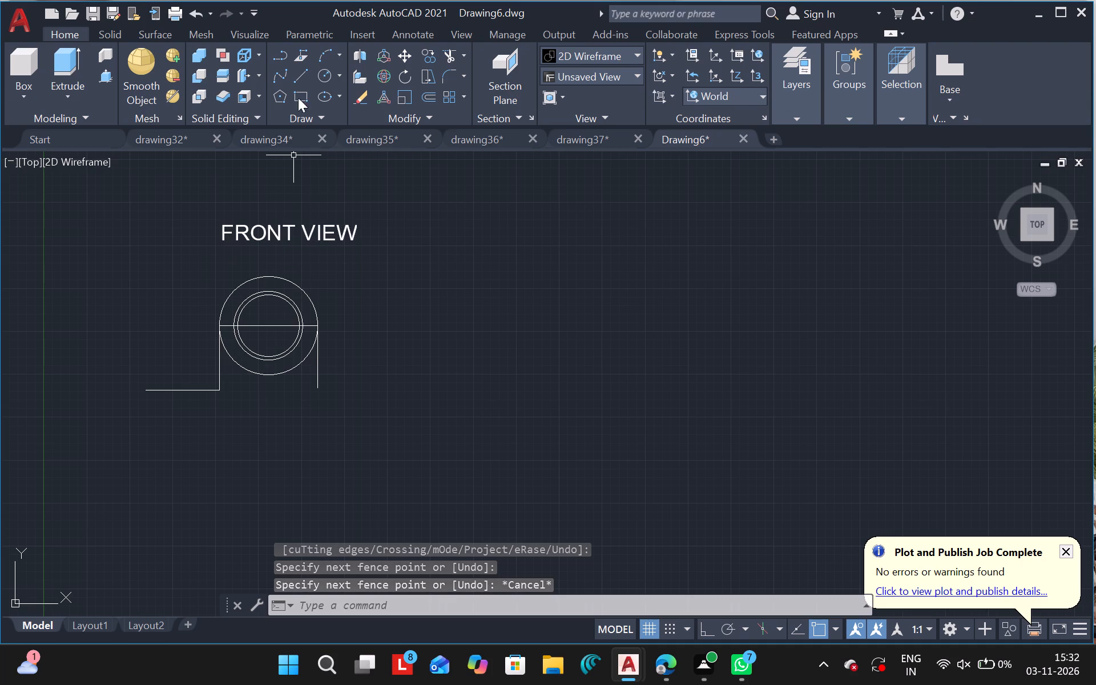
# Draw a horizontal line outward to the right from the lower end of the right vertical side line.
pyautogui.click(304, 76)
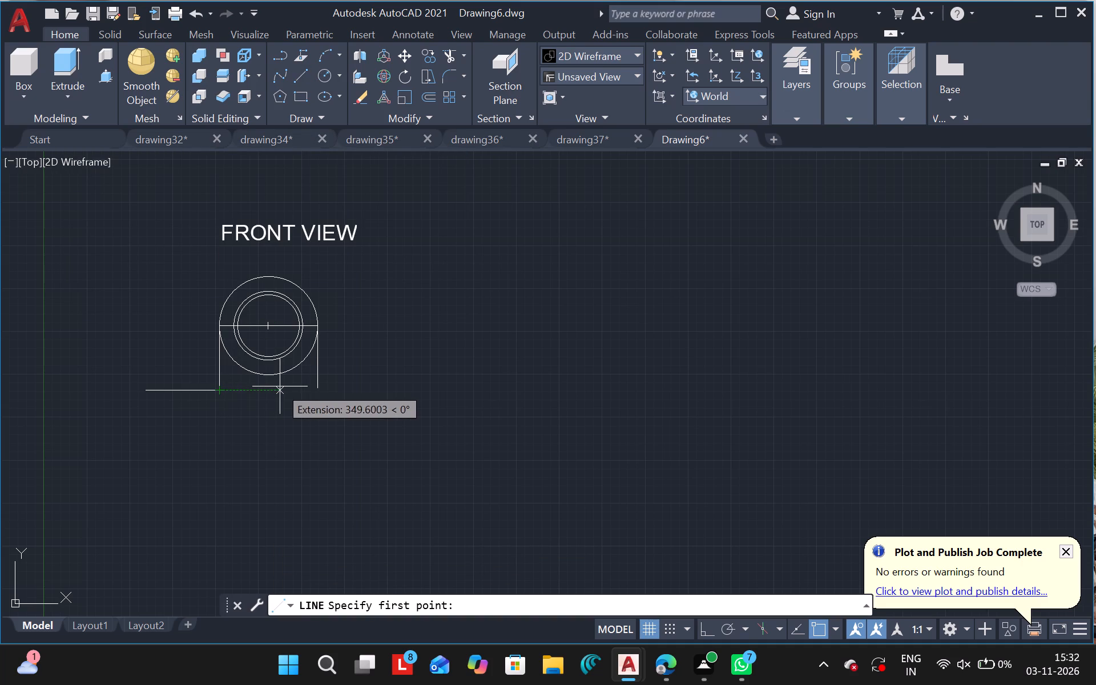
pyautogui.moveTo(316, 387); pyautogui.dragTo(337, 386)
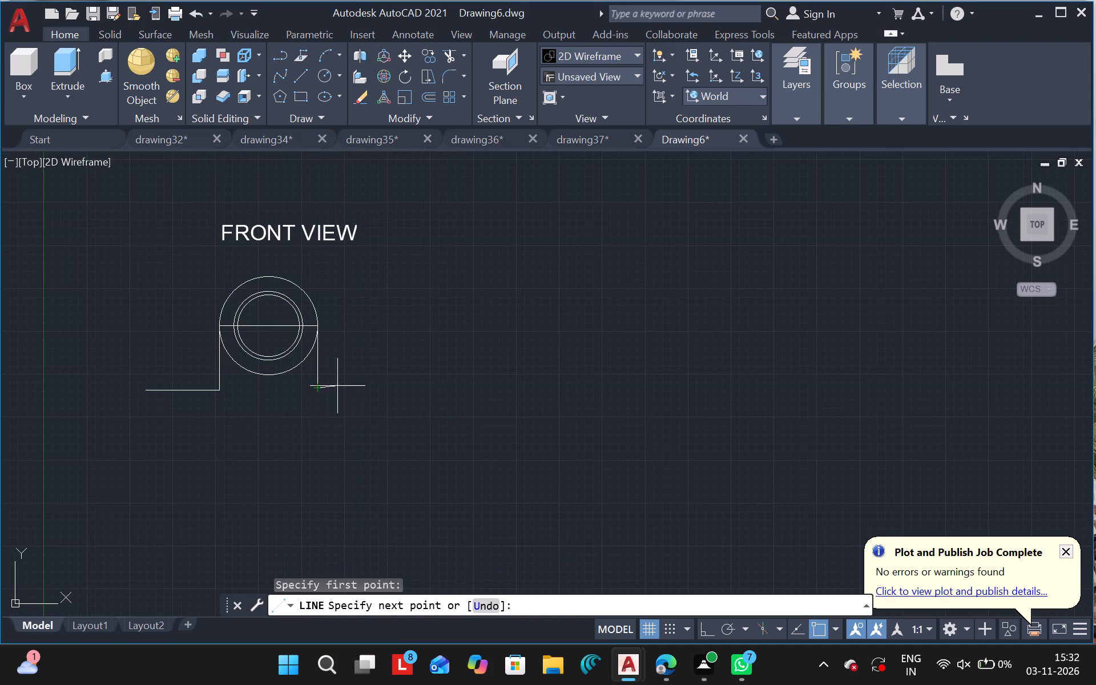
pyautogui.moveTo(337, 386); pyautogui.dragTo(348, 382)
pyautogui.click(381, 388)
pyautogui.press('Escape')
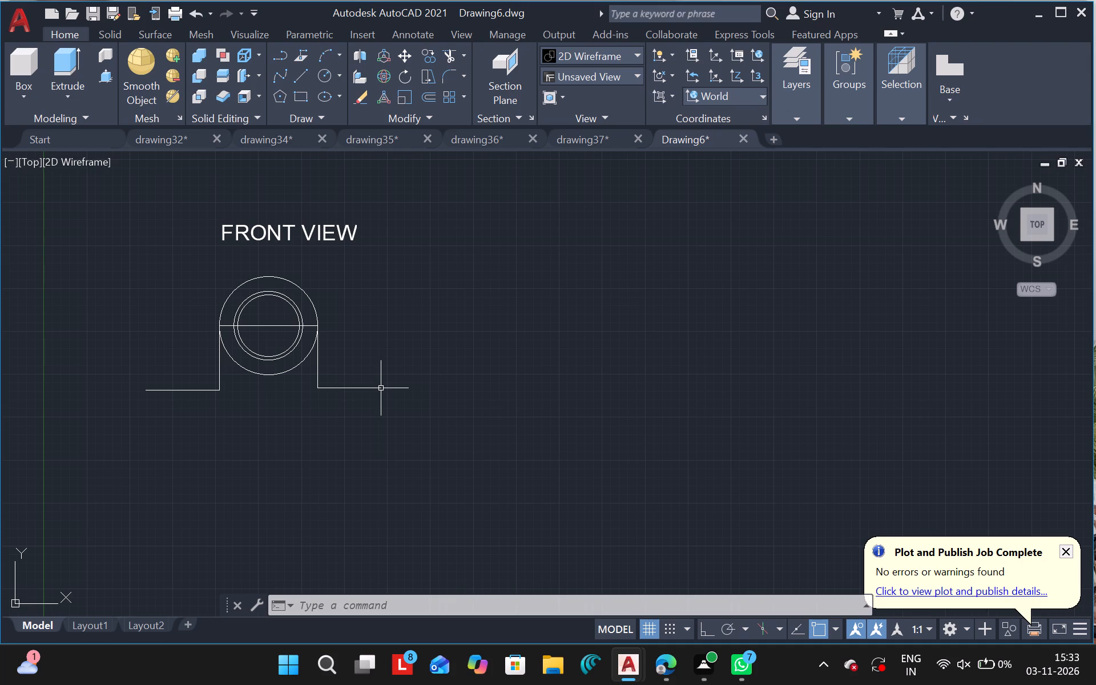
# Draw a short vertical line crossing the left ledge line just left of the left vertical side line.
pyautogui.click(299, 83)
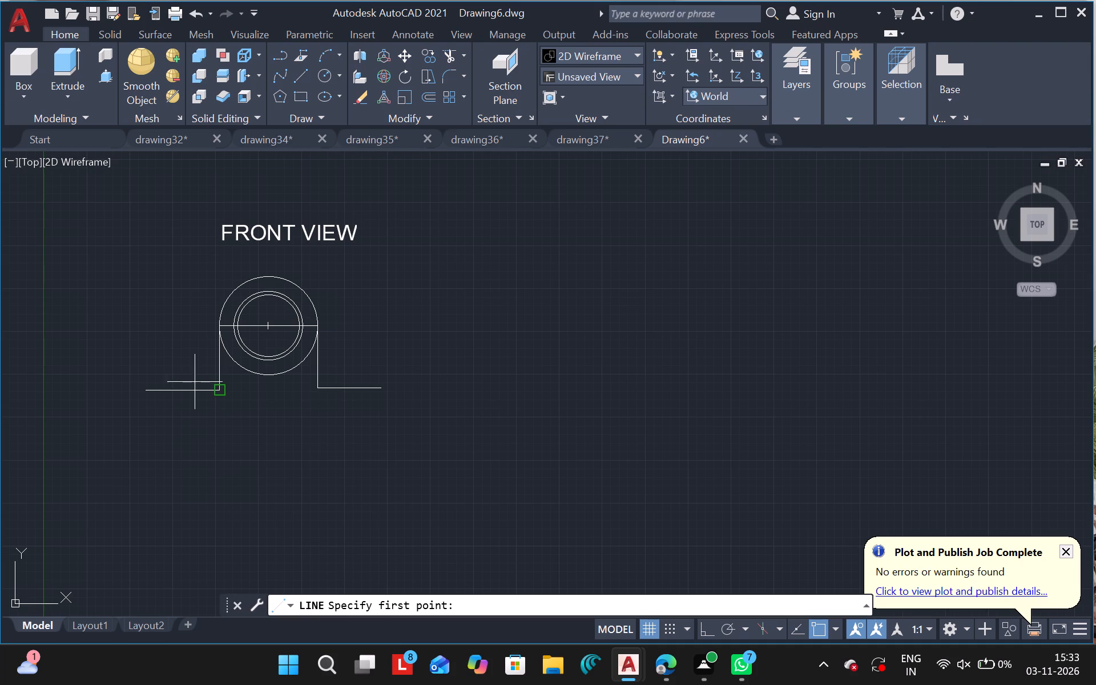
pyautogui.moveTo(201, 377); pyautogui.dragTo(195, 408)
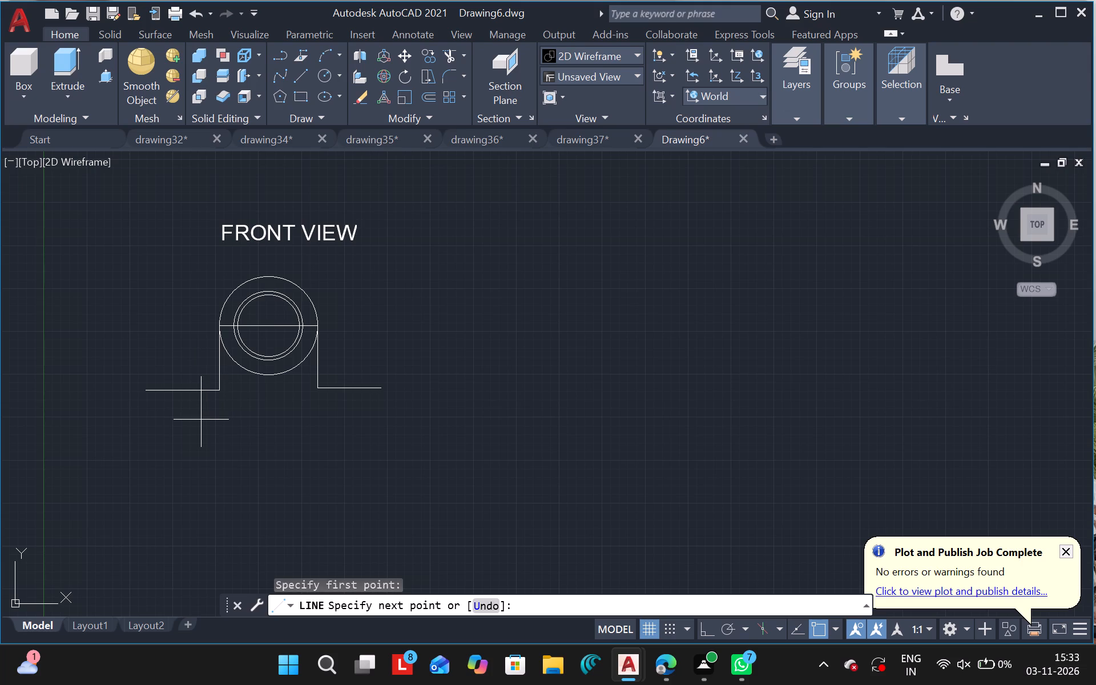
pyautogui.click(201, 420)
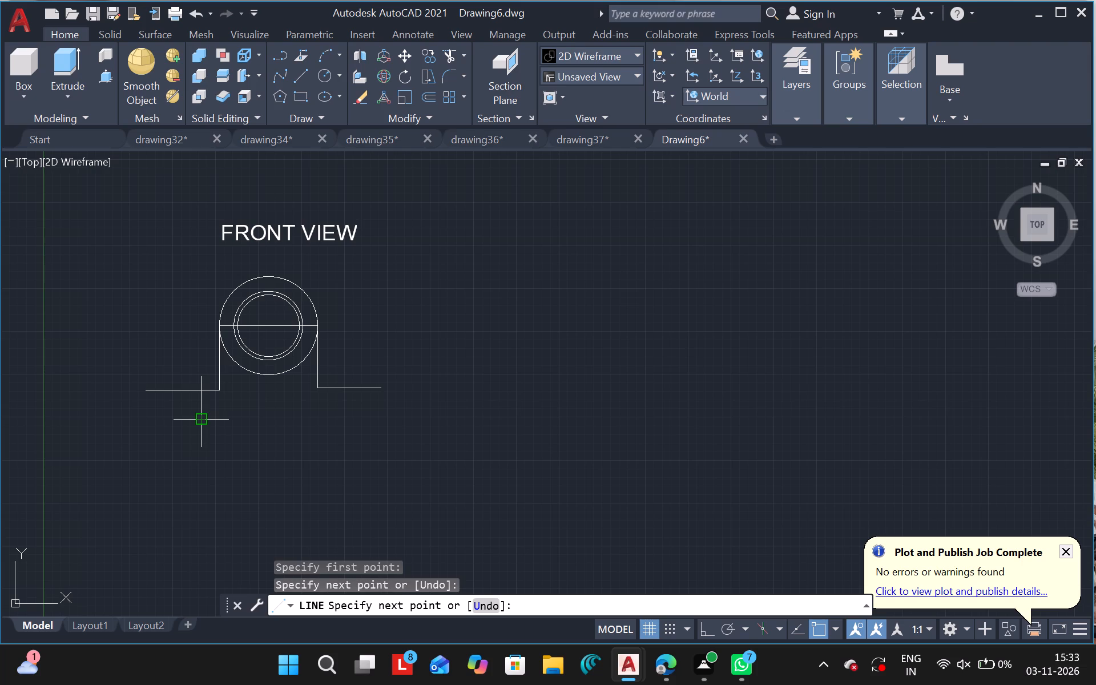
pyautogui.press('Escape')
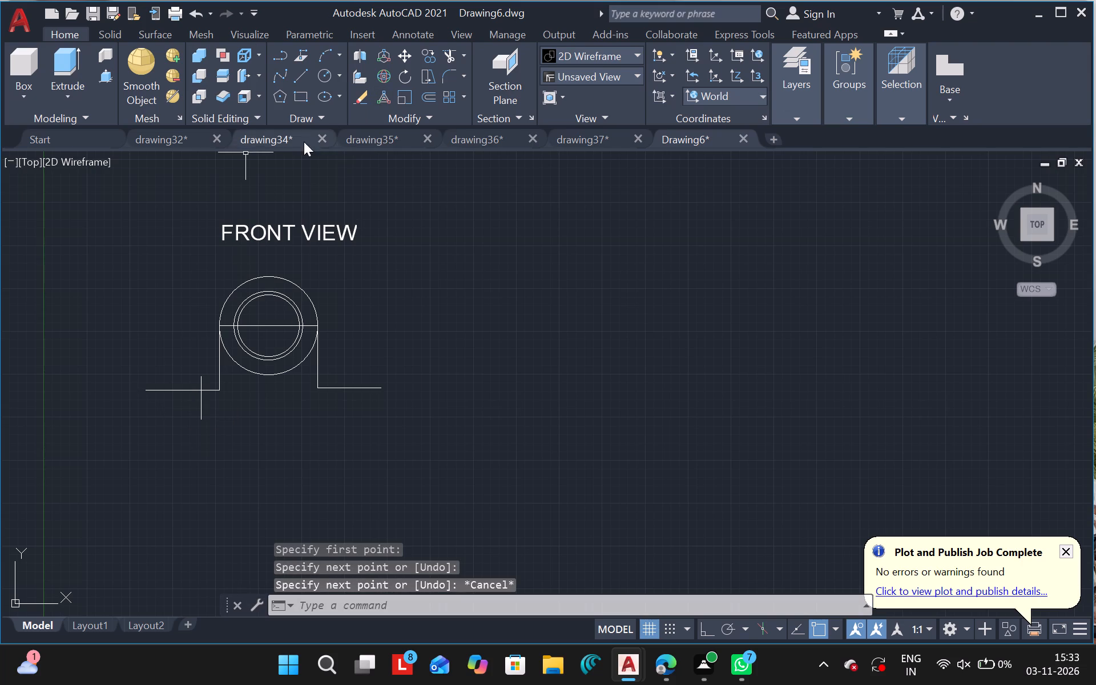
# Draw a horizontal base line just below both ledge lines, from left of the short vertical line to past the right side line.
pyautogui.click(303, 71)
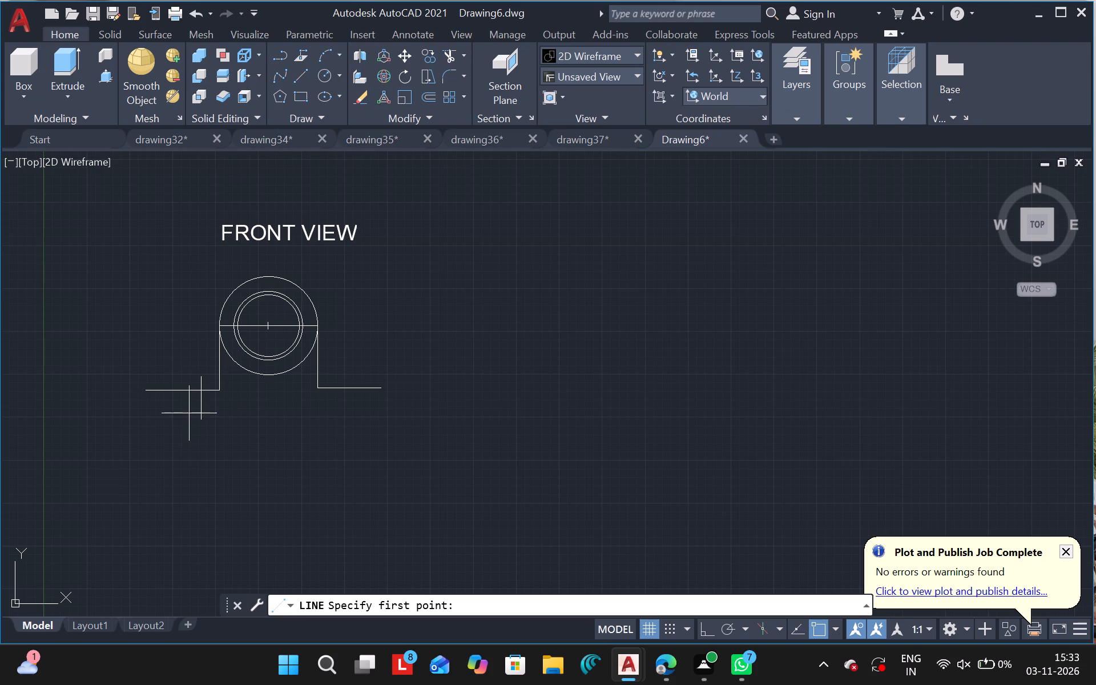
pyautogui.moveTo(184, 404); pyautogui.dragTo(316, 406)
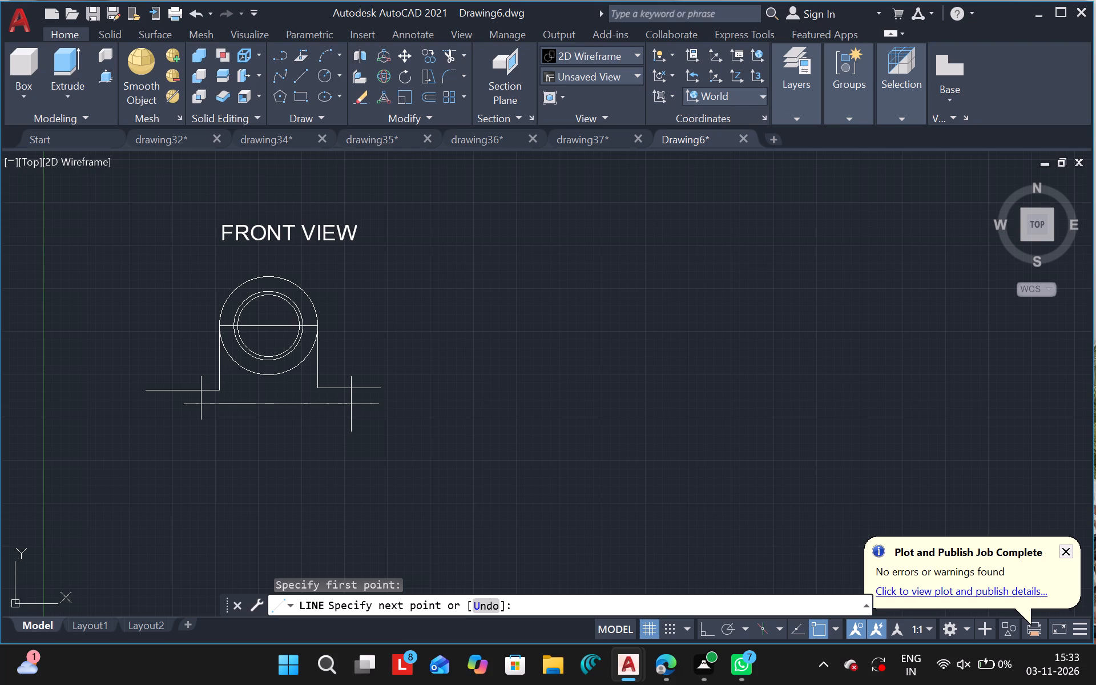
pyautogui.click(351, 404)
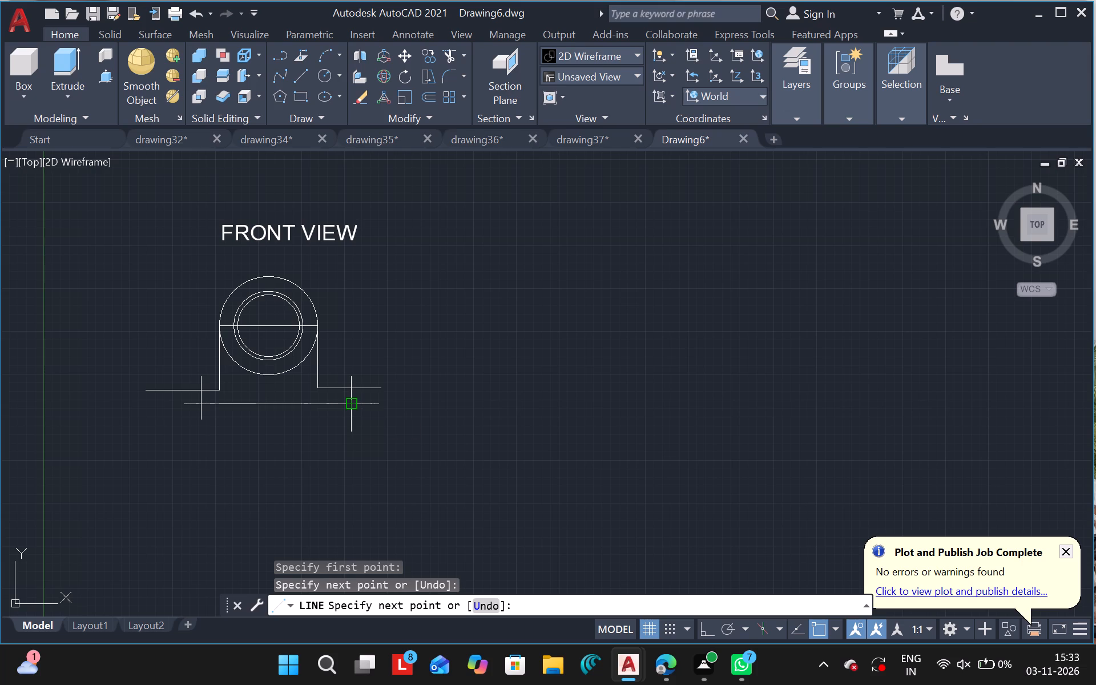
pyautogui.press('Escape')
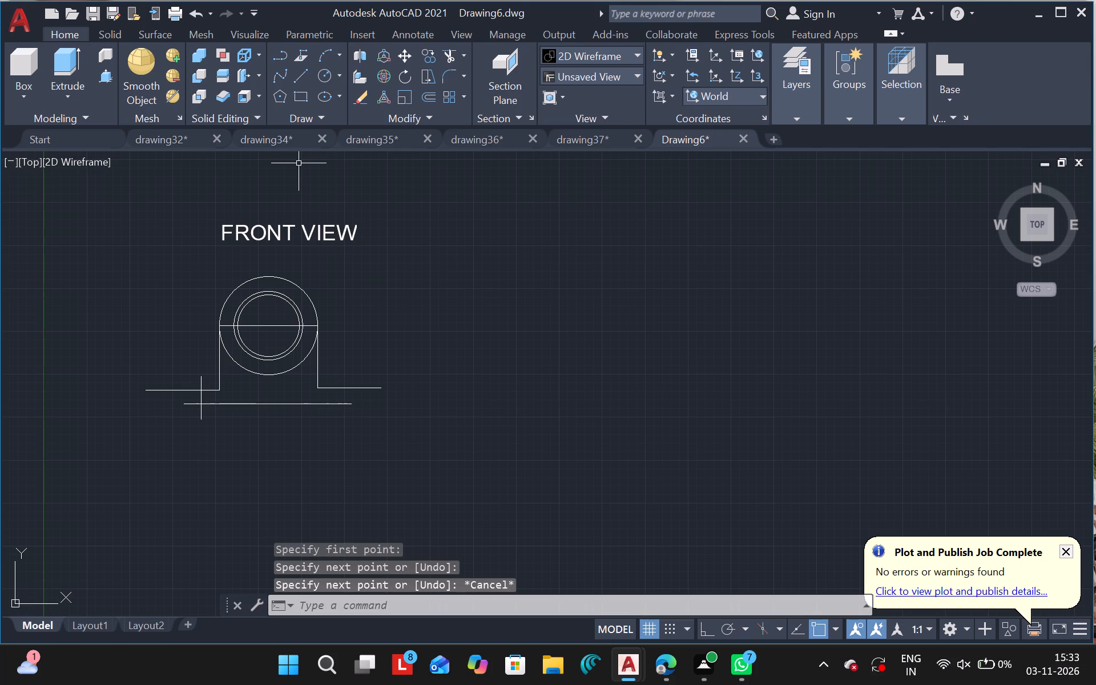
# Draw a short vertical line just right of the right side line, crossing the right ledge line and the base line.
pyautogui.click(304, 76)
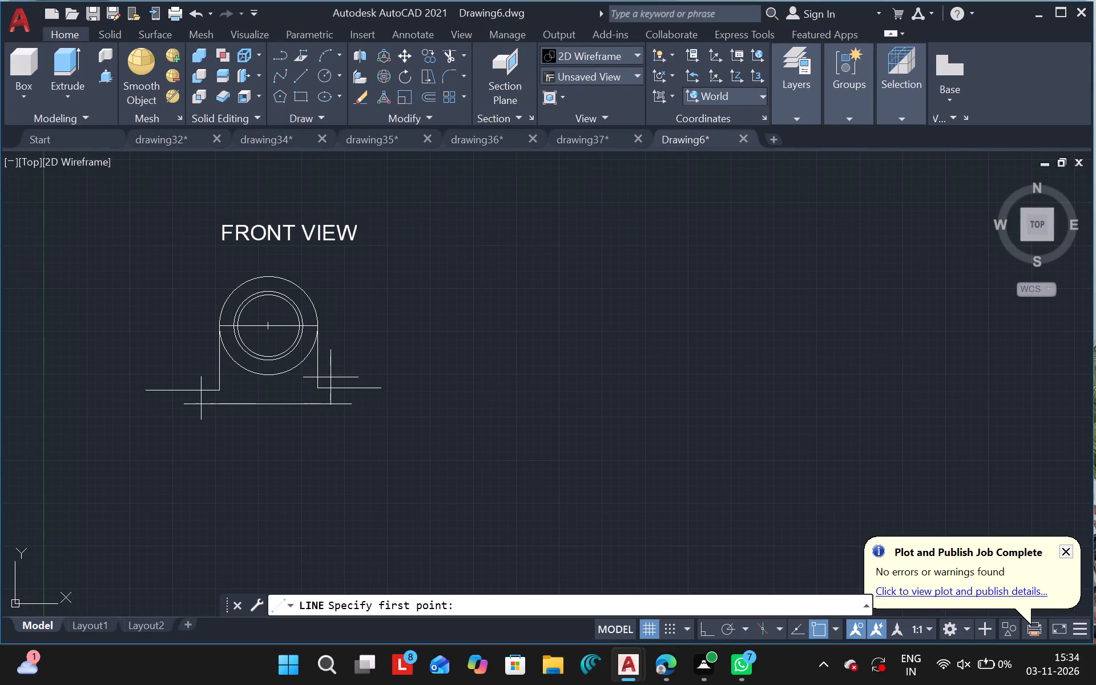
pyautogui.moveTo(331, 377); pyautogui.dragTo(328, 441)
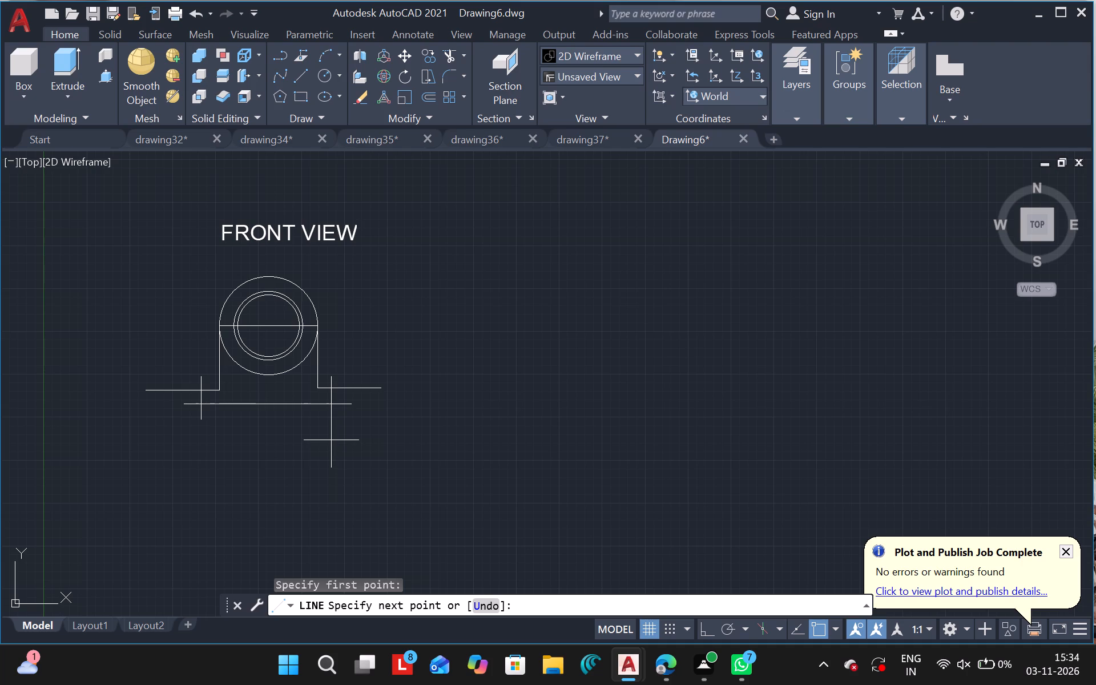
pyautogui.click(331, 440)
pyautogui.press('Escape')
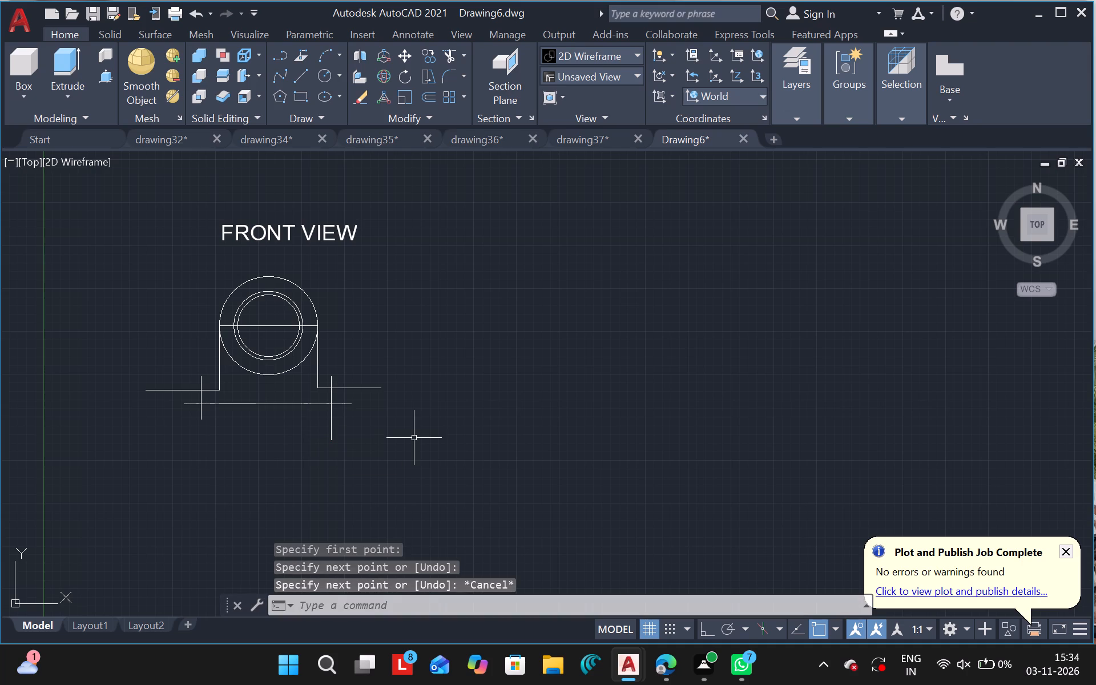
# Trim the line ends projecting past the base's right corners, including both ends of the short right vertical line.
pyautogui.write('TR')
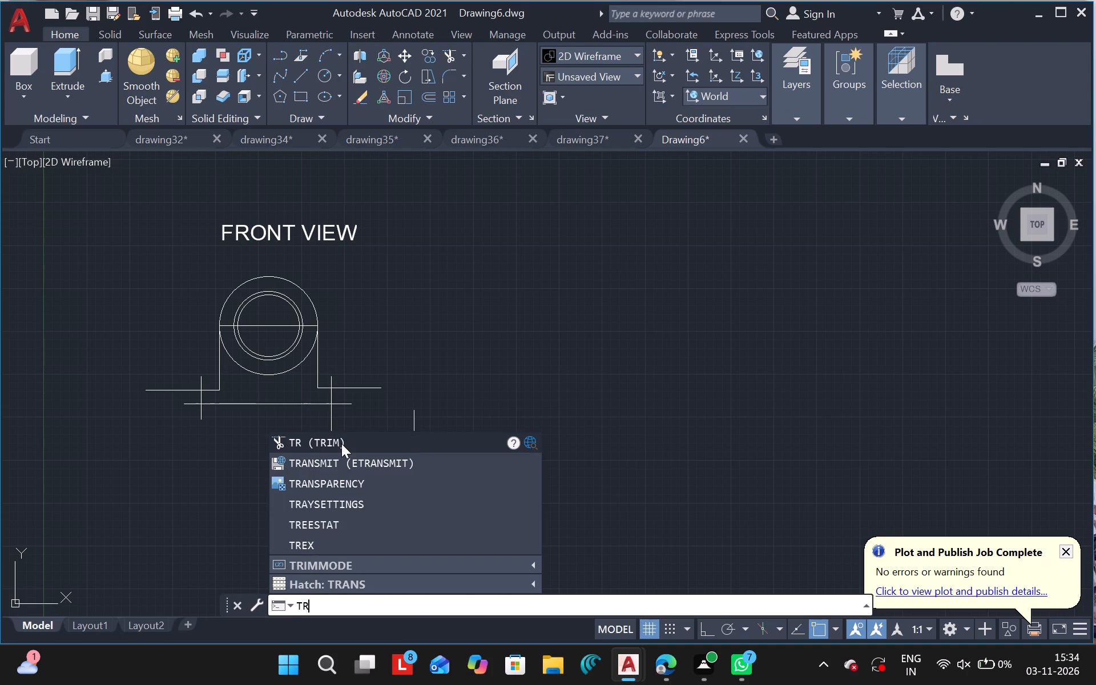
pyautogui.click(341, 444)
pyautogui.click(329, 422)
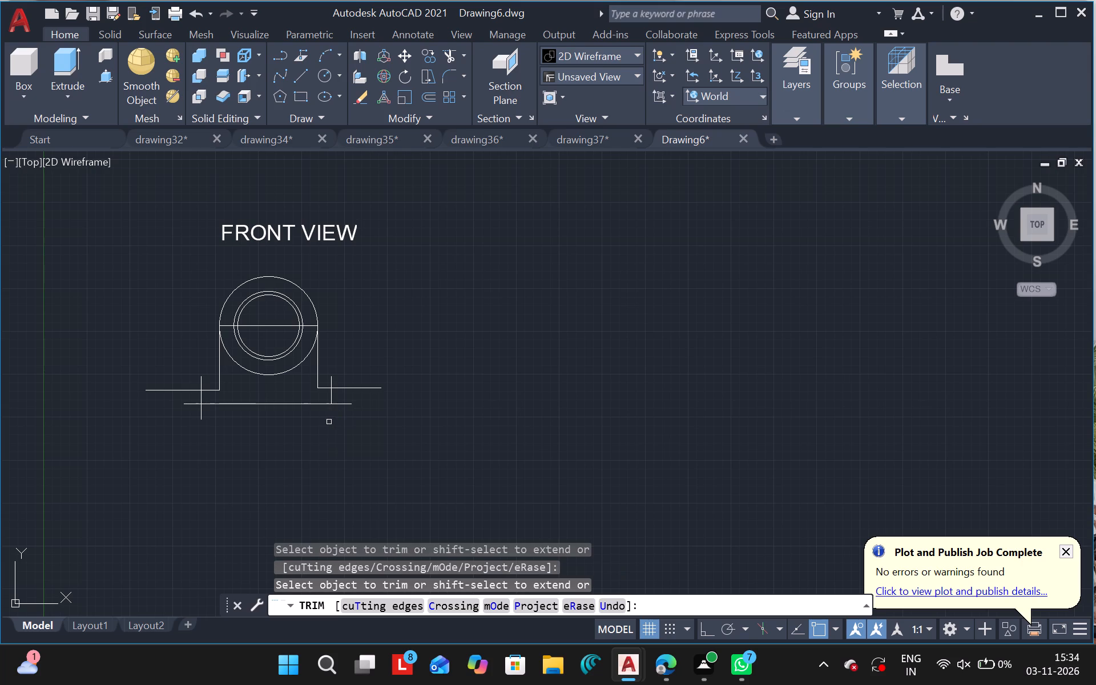
pyautogui.moveTo(359, 362); pyautogui.dragTo(341, 418)
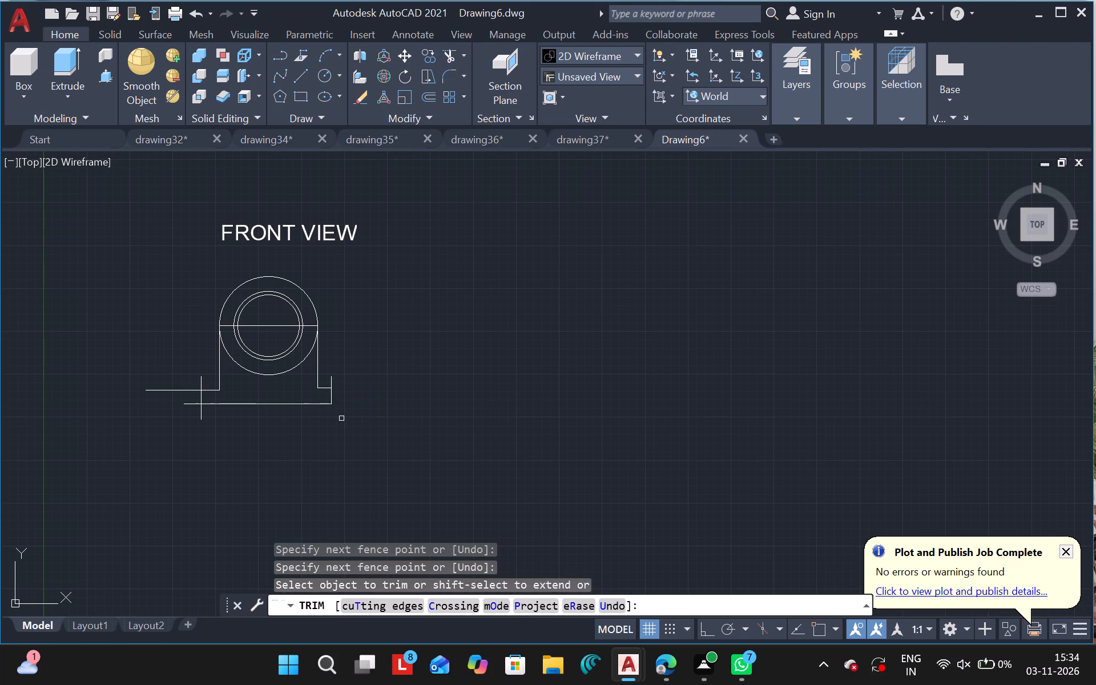
pyautogui.moveTo(331, 377); pyautogui.dragTo(162, 384)
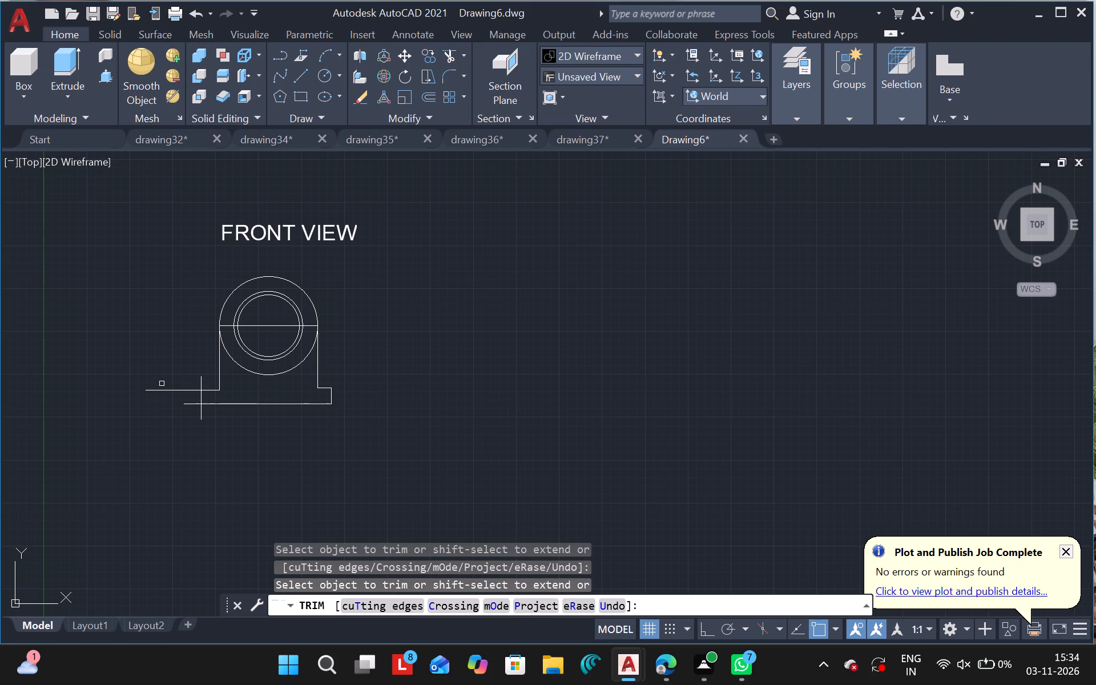
# Trim the line ends projecting past the base's left corners, closing the base outline on that side.
pyautogui.moveTo(162, 384); pyautogui.dragTo(174, 368)
pyautogui.moveTo(174, 368); pyautogui.dragTo(171, 432)
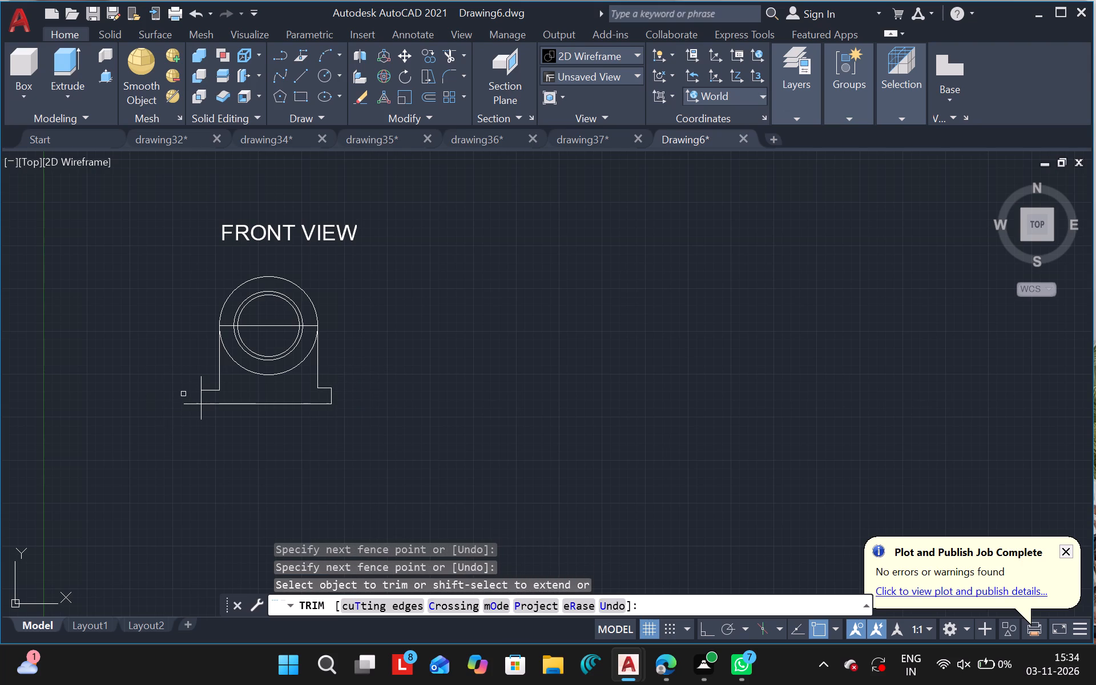
pyautogui.click(204, 379)
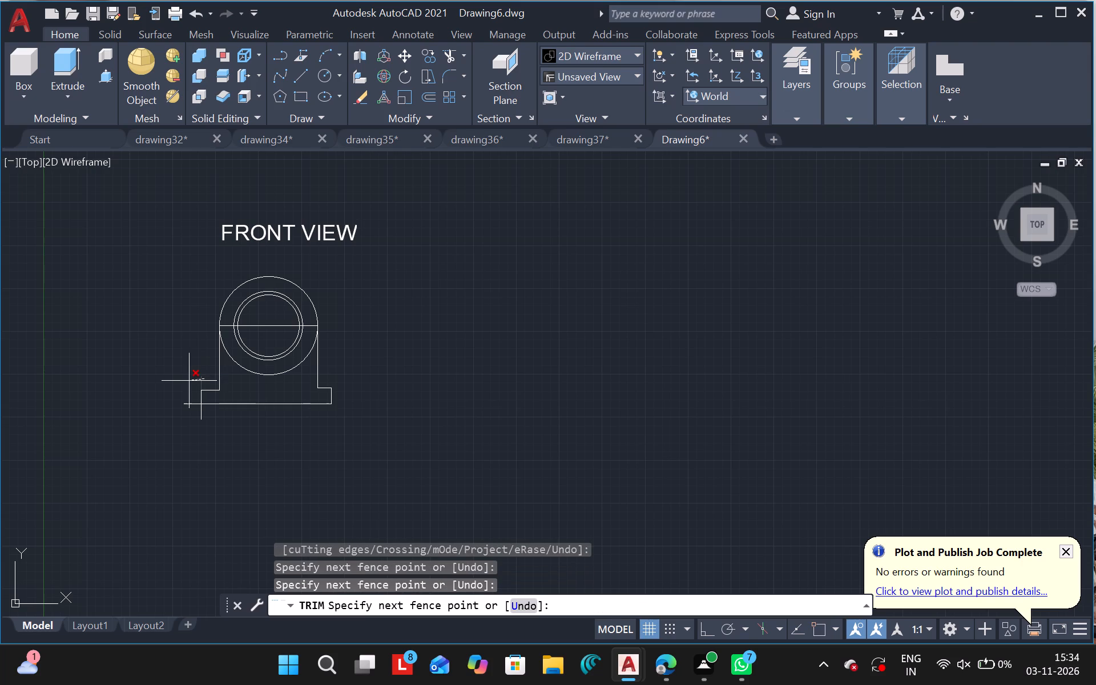
pyautogui.click(188, 381)
pyautogui.moveTo(189, 398); pyautogui.dragTo(210, 416)
pyautogui.click(210, 416)
pyautogui.press('Escape')
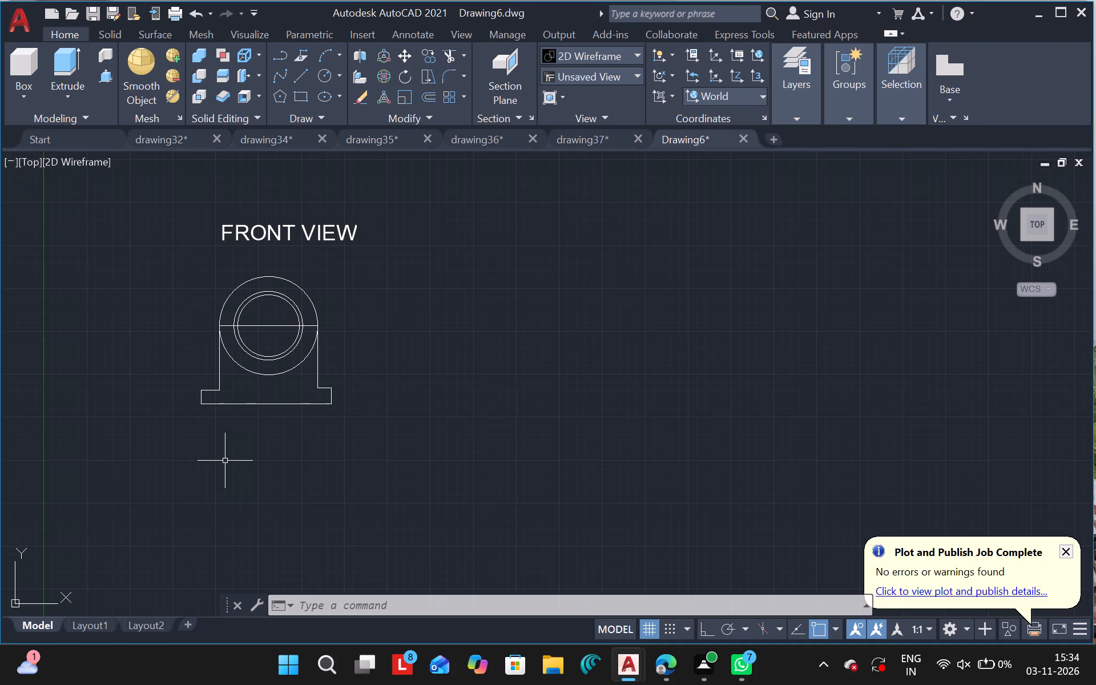
# Delete the bottom horizontal line of the base outline.
pyautogui.click(262, 406)
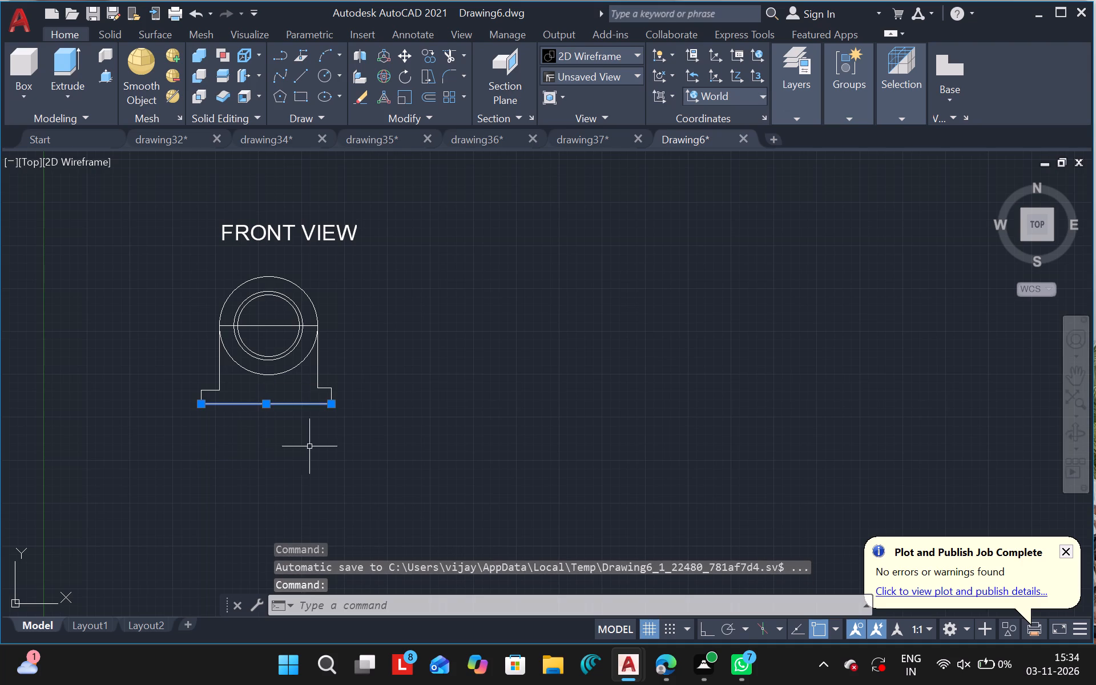
pyautogui.press('Delete')
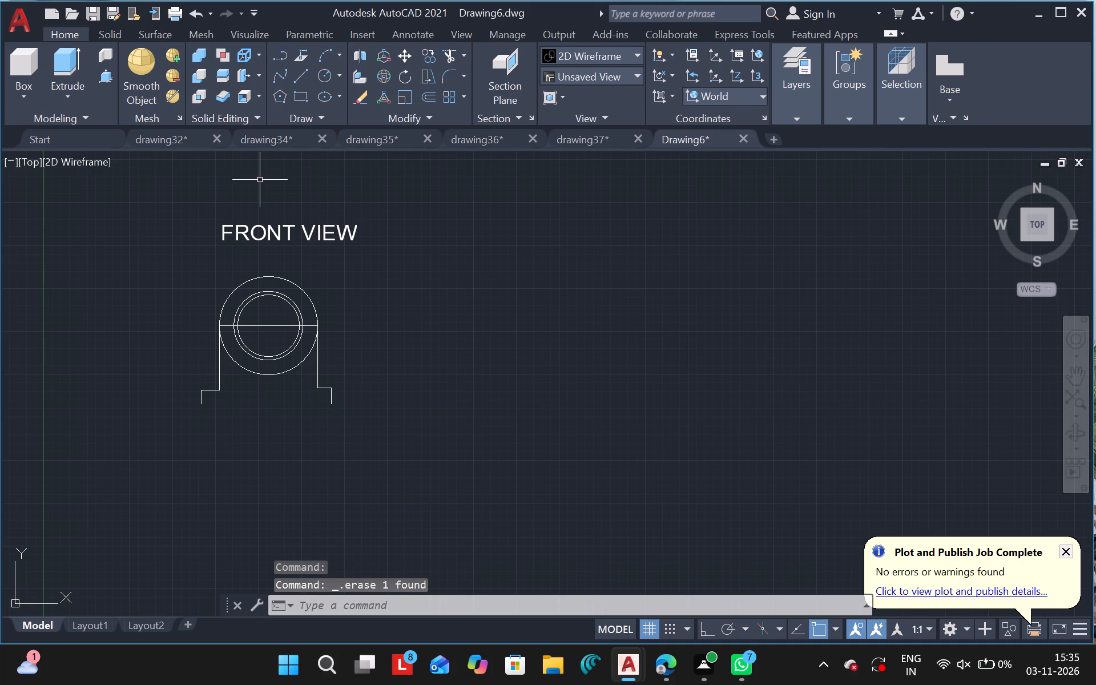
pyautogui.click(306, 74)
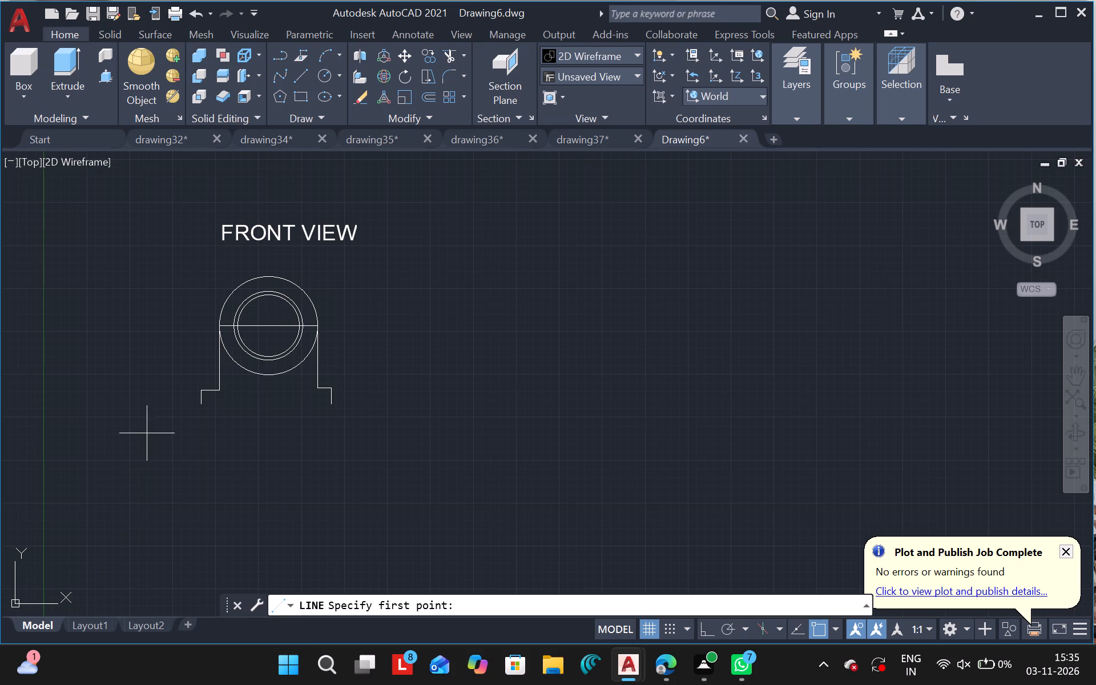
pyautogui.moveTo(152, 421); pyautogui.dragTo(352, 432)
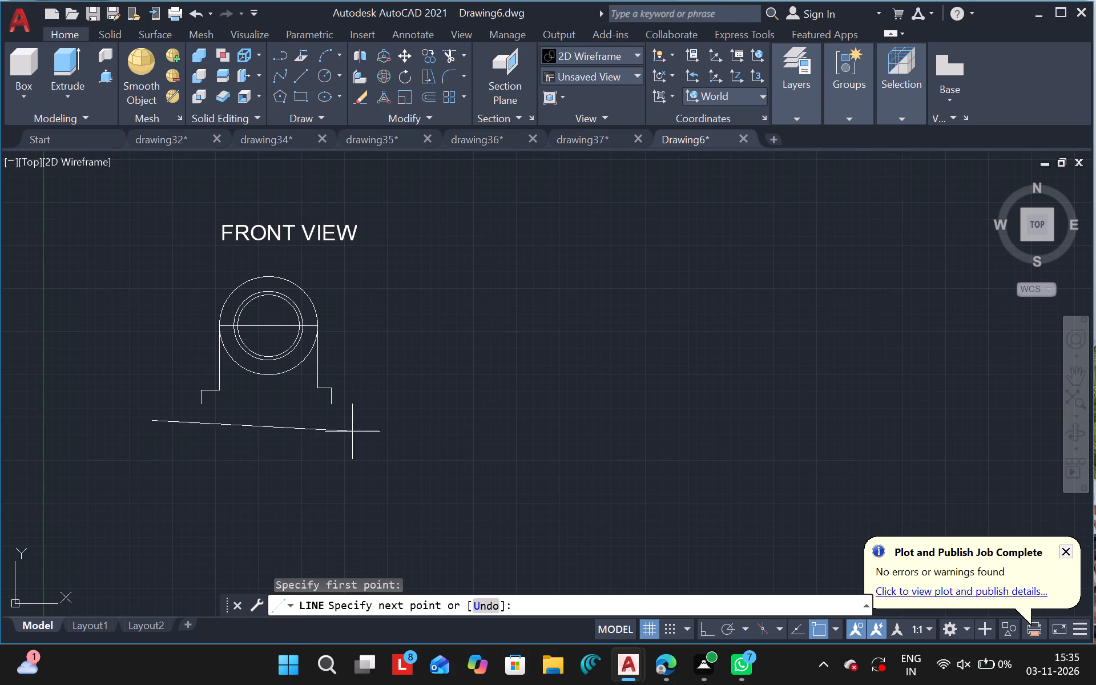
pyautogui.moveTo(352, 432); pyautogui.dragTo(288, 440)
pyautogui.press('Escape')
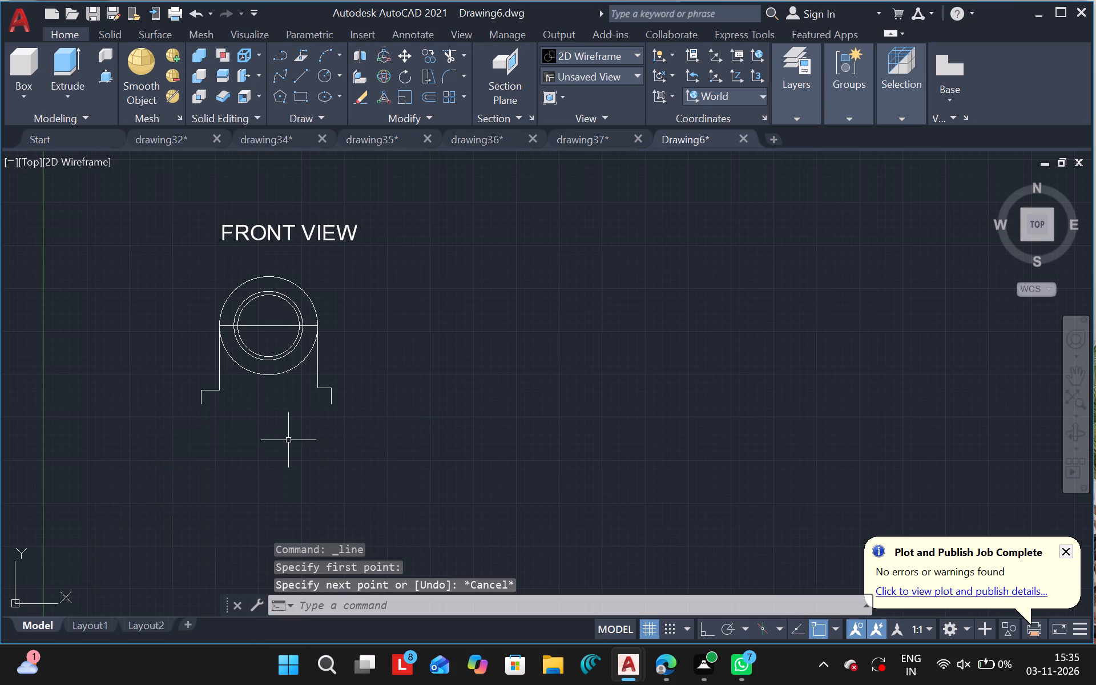
# Draw a new horizontal base line through the lower ends of the short vertical edges, extending past both of them.
pyautogui.click(299, 79)
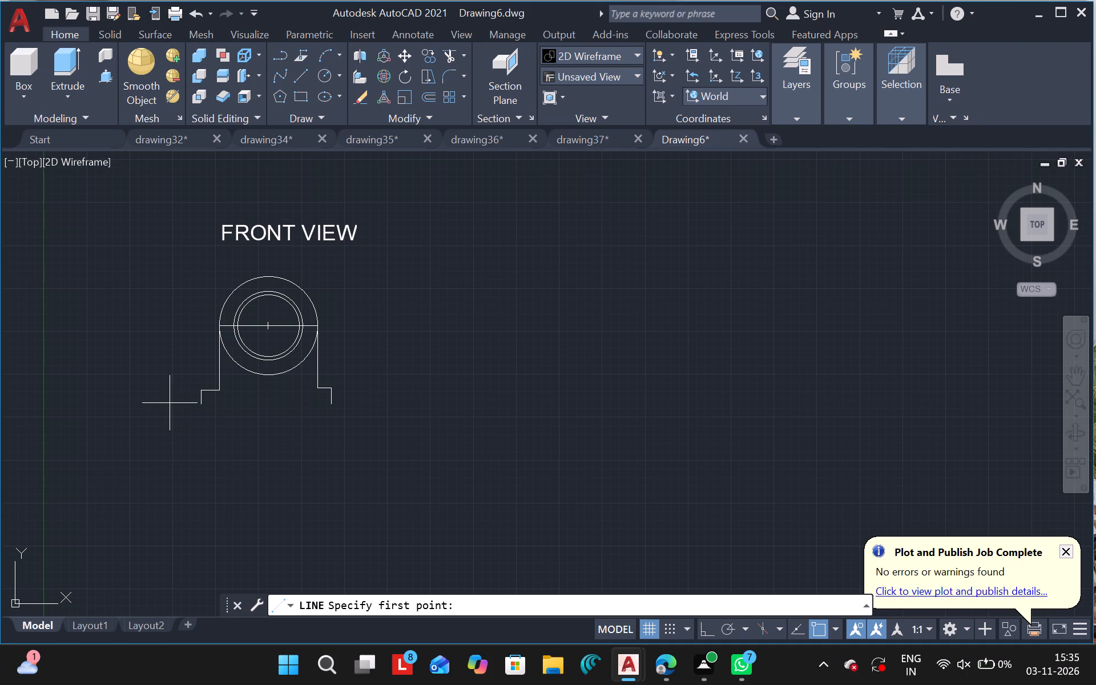
pyautogui.moveTo(170, 403); pyautogui.dragTo(385, 405)
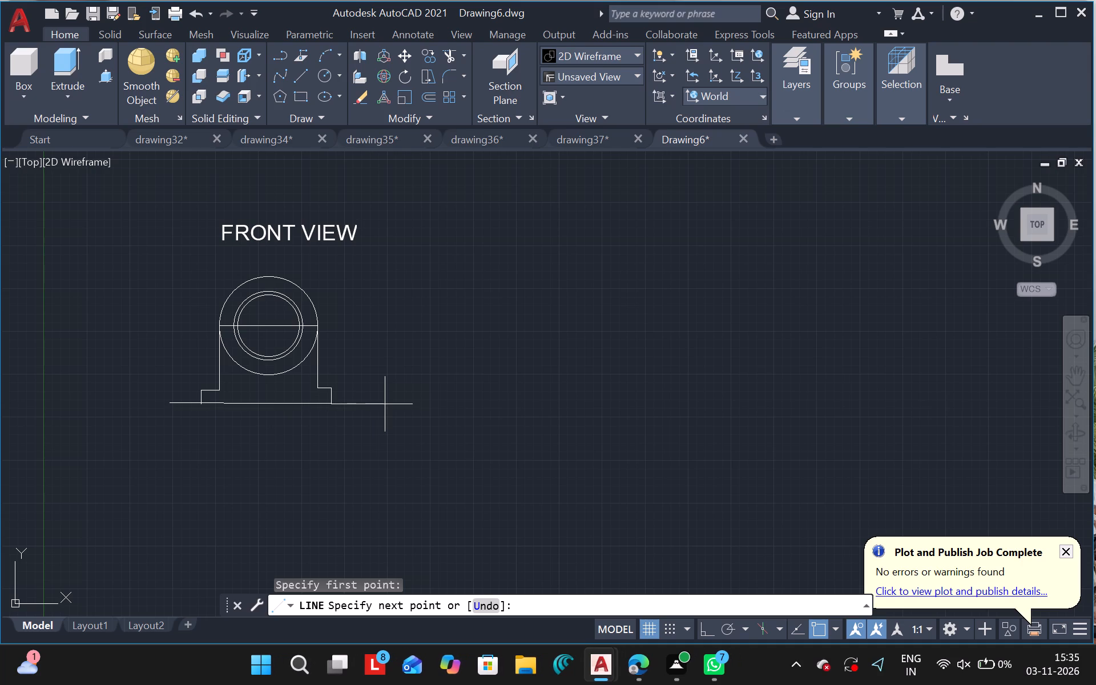
pyautogui.click(385, 403)
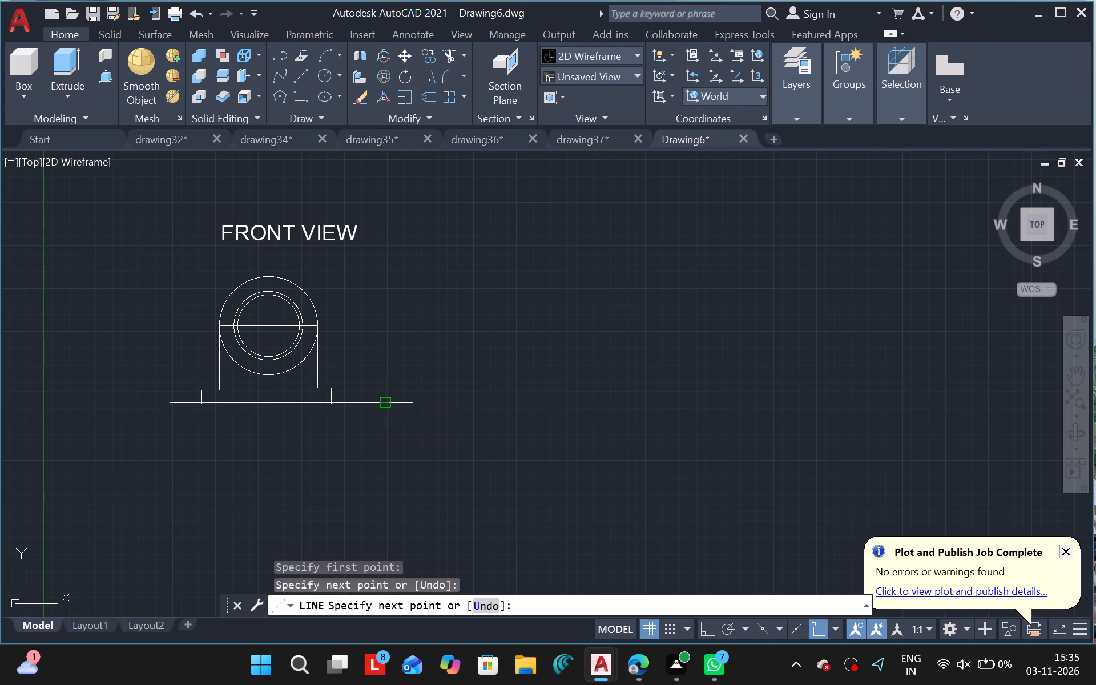
pyautogui.press('Escape')
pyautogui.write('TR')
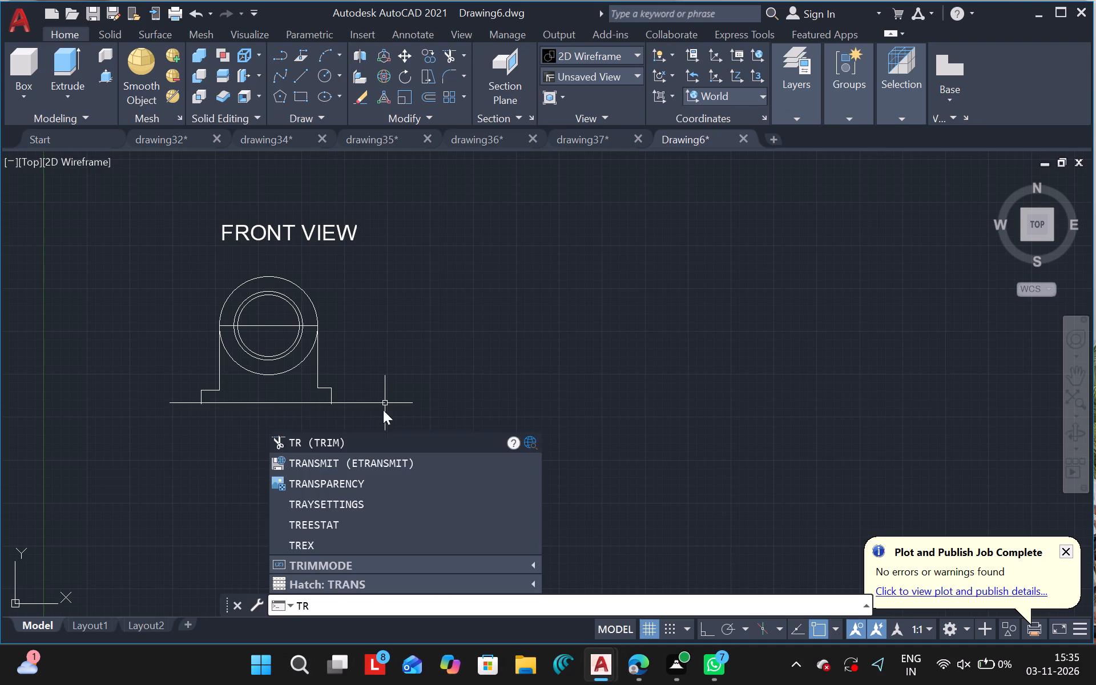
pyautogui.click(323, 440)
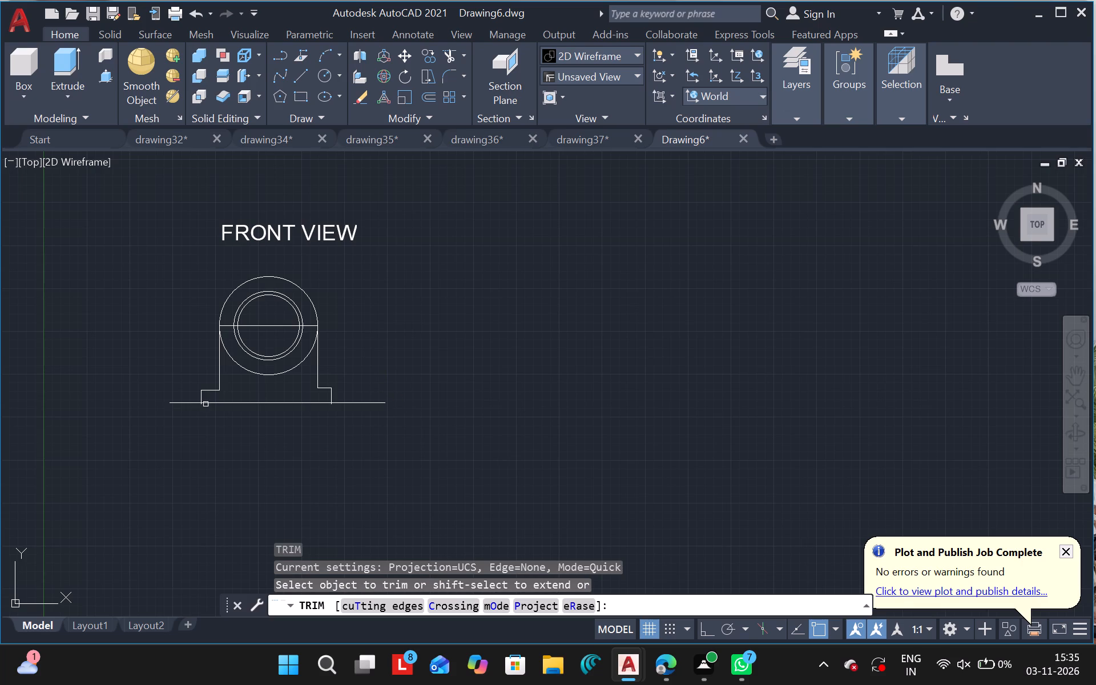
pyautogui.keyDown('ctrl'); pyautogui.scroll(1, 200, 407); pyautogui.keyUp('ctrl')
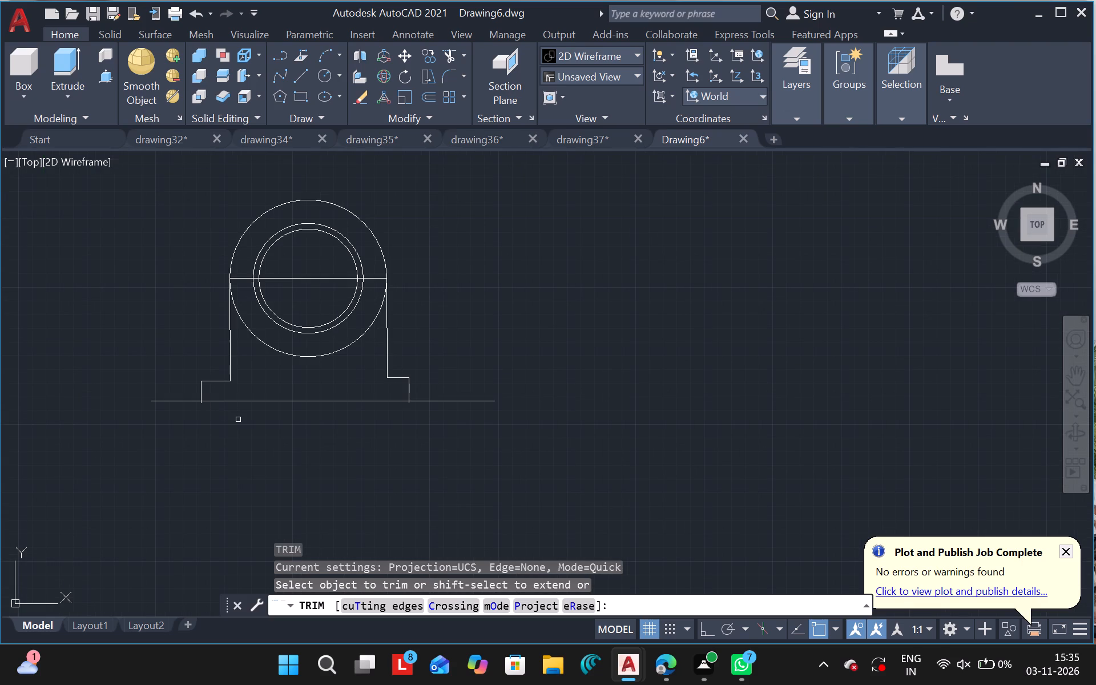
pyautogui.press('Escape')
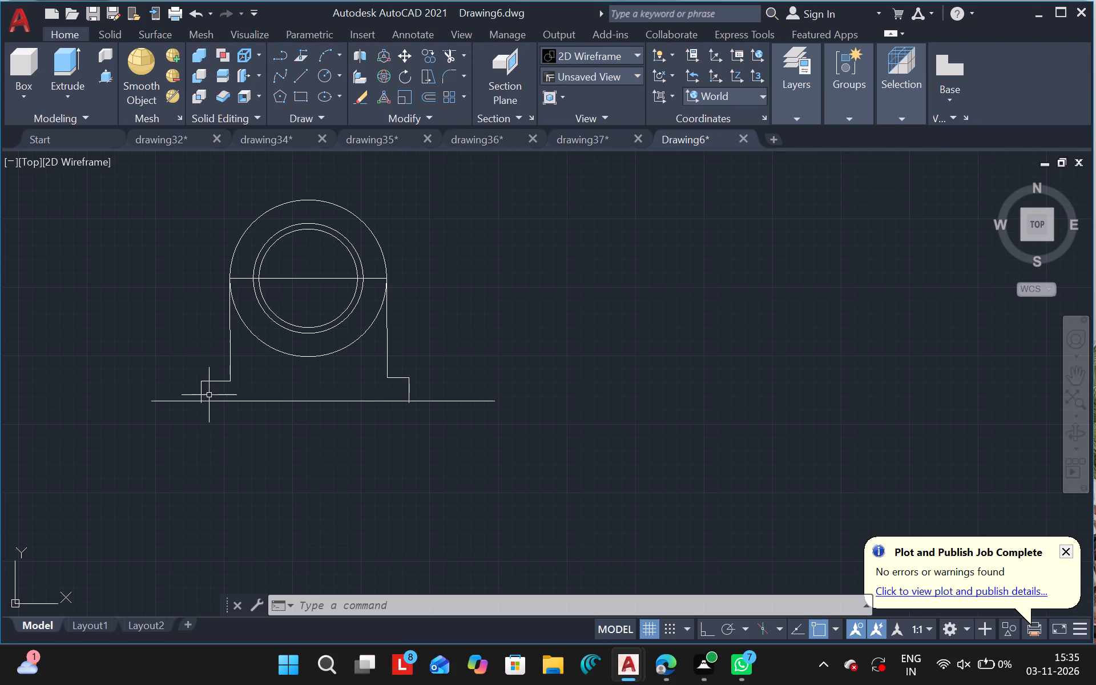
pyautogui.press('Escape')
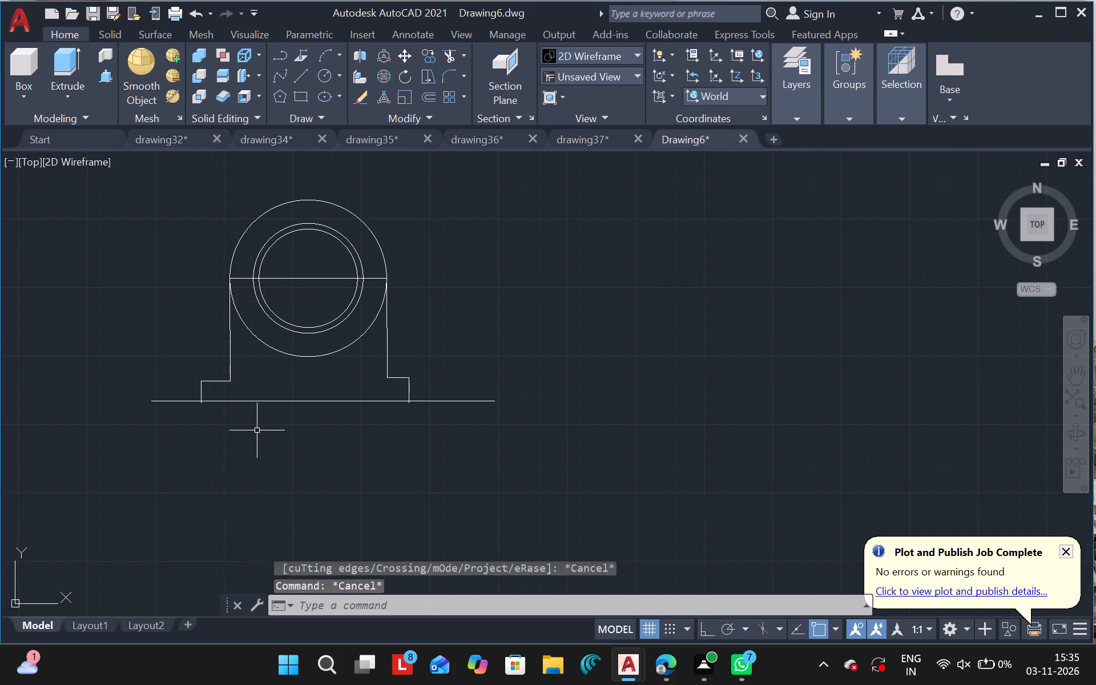
# Trim away the short vertical edges at both ends of the base, above and below the horizontal base line.
pyautogui.write('TR')
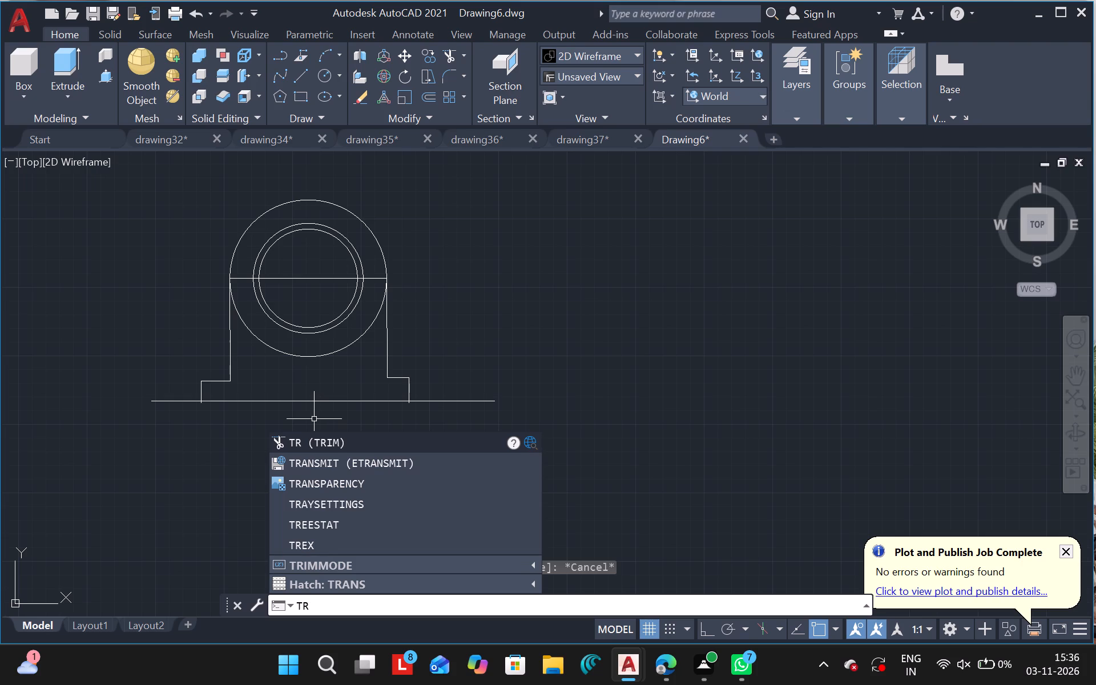
pyautogui.click(325, 445)
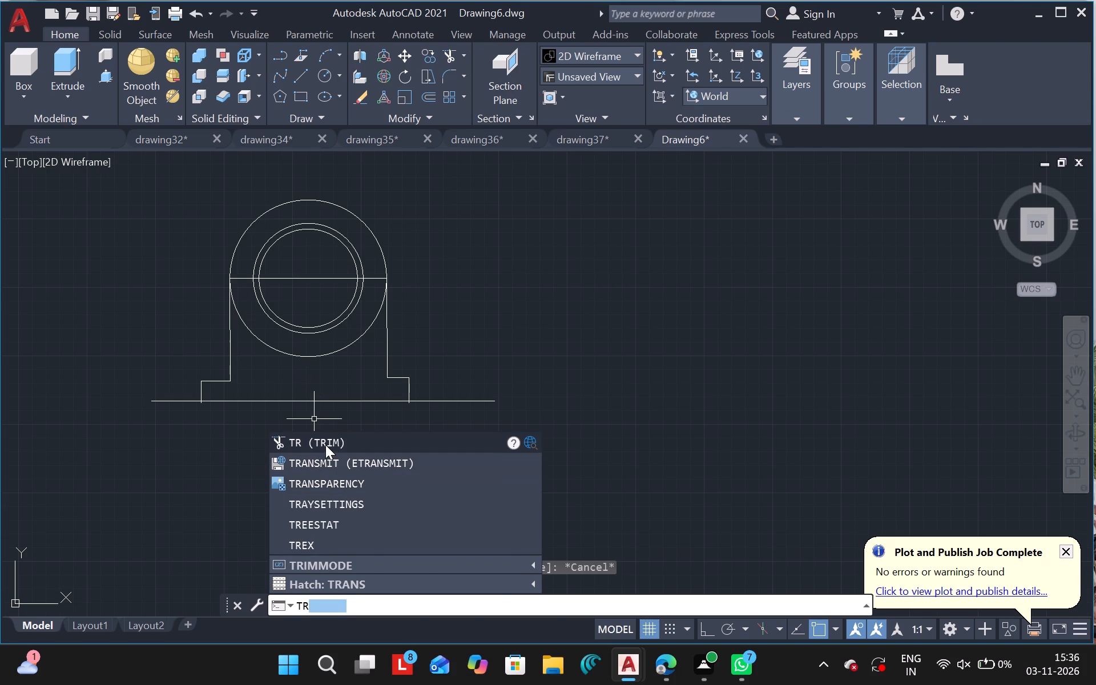
pyautogui.click(203, 393)
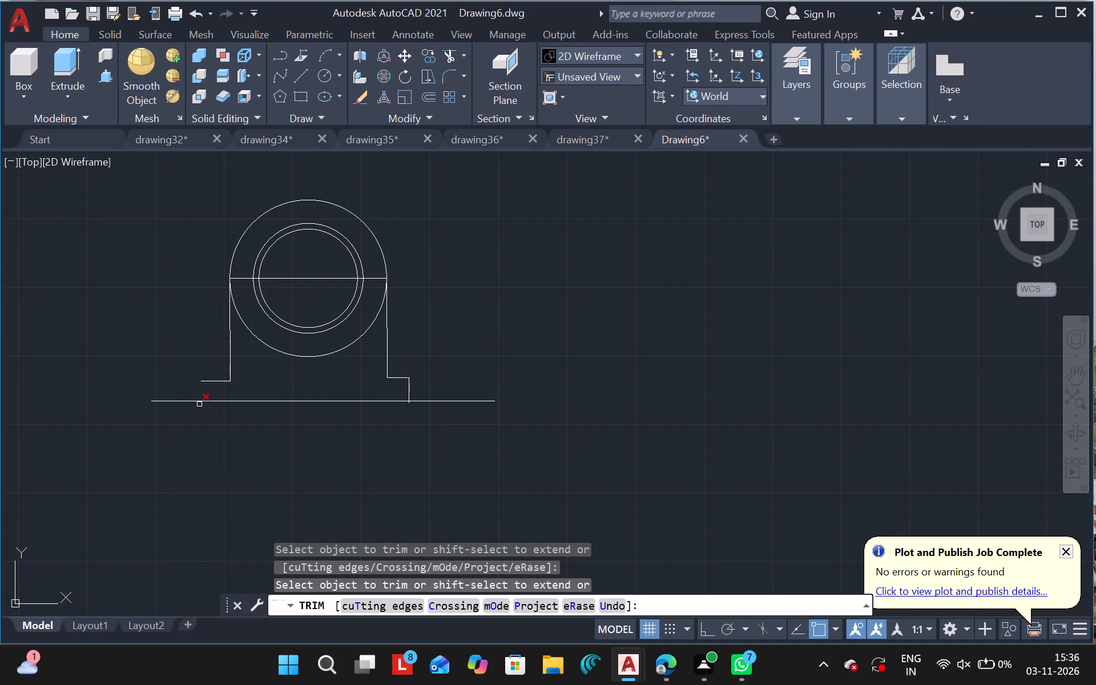
pyautogui.moveTo(199, 404); pyautogui.dragTo(210, 453)
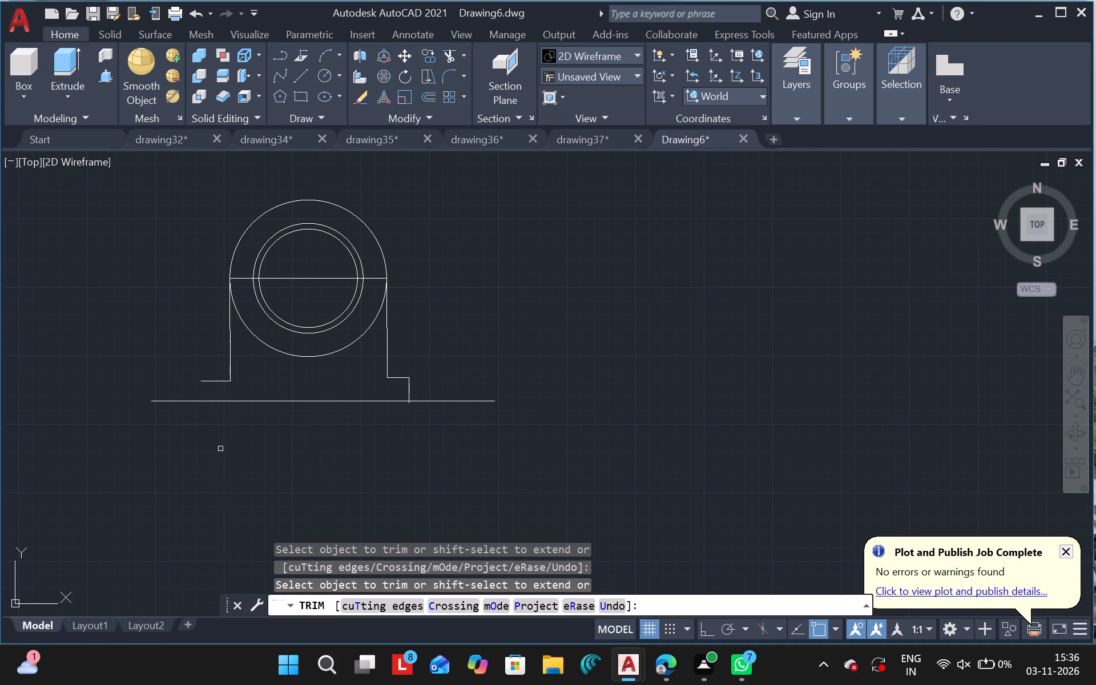
pyautogui.click(409, 382)
pyautogui.moveTo(408, 404); pyautogui.dragTo(585, 324)
pyautogui.press('Escape')
# Draw lines extending the right ledge outward horizontally and running vertically down past the base line.
pyautogui.click(304, 78)
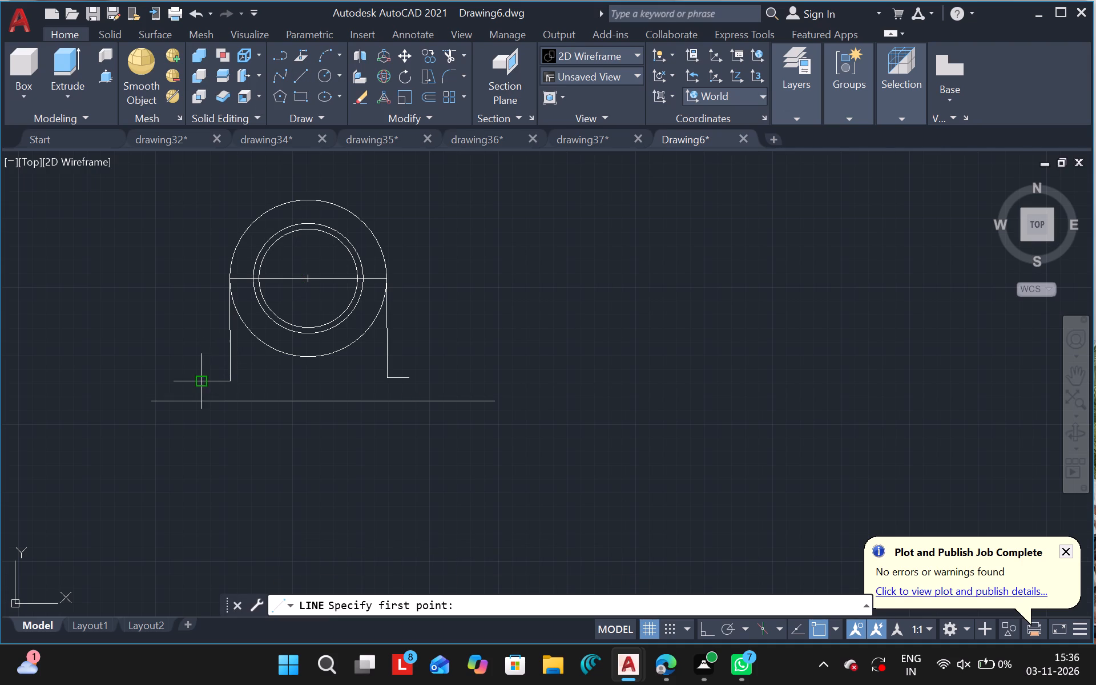
pyautogui.moveTo(408, 380); pyautogui.dragTo(428, 379)
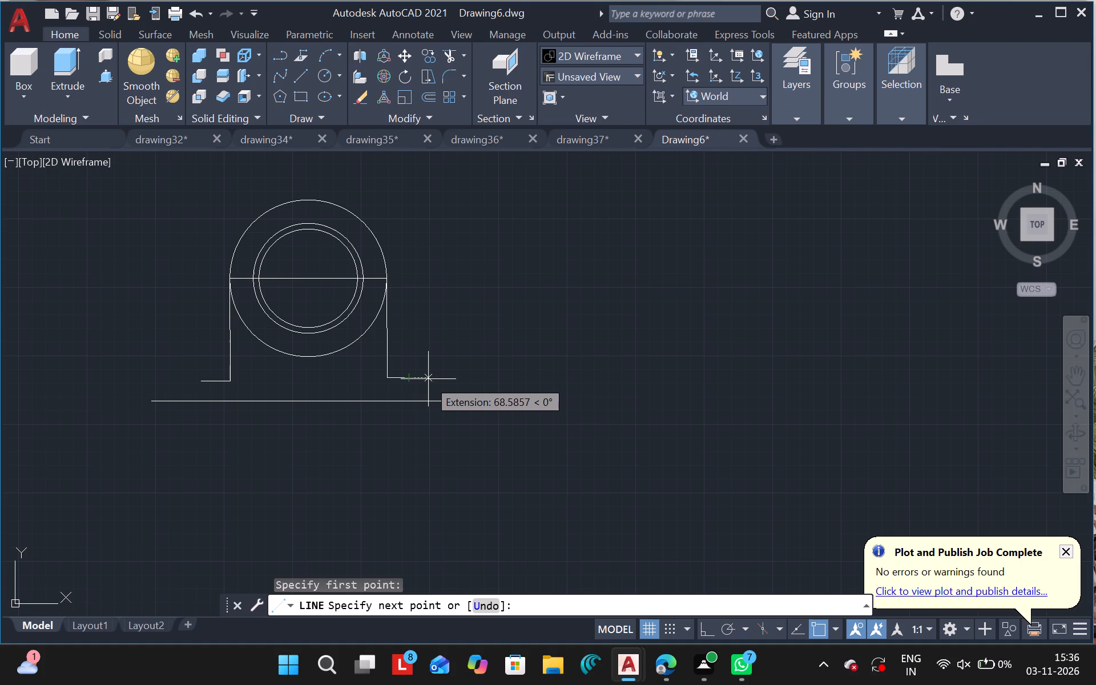
pyautogui.moveTo(428, 379); pyautogui.dragTo(431, 382)
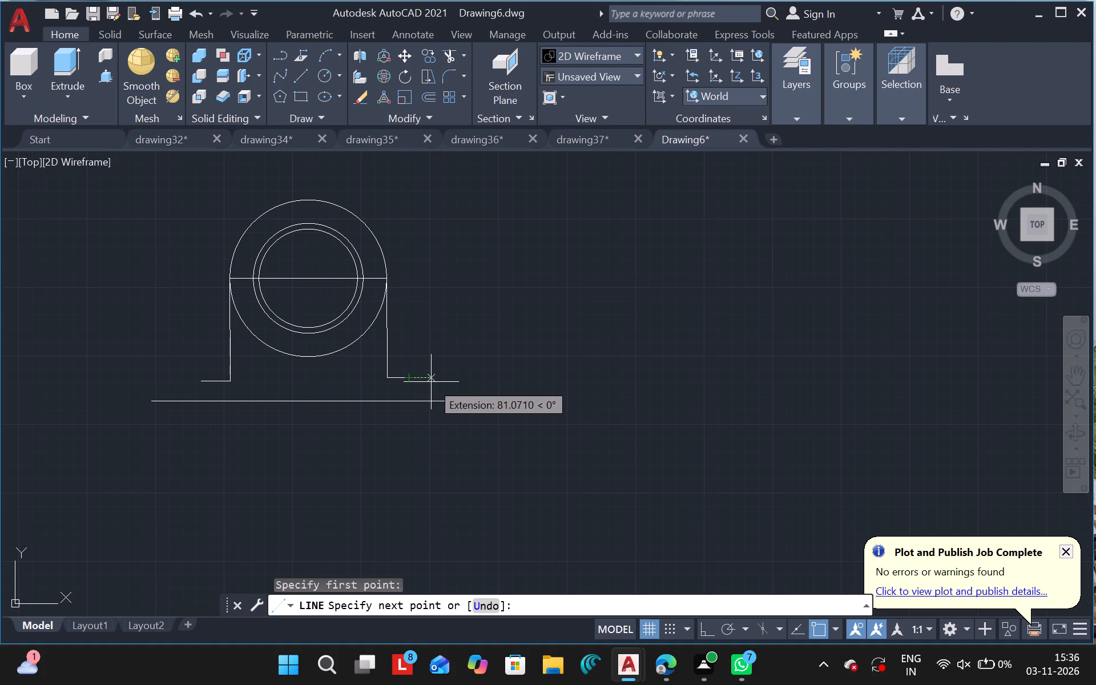
pyautogui.moveTo(431, 382); pyautogui.dragTo(433, 378)
pyautogui.click(433, 378)
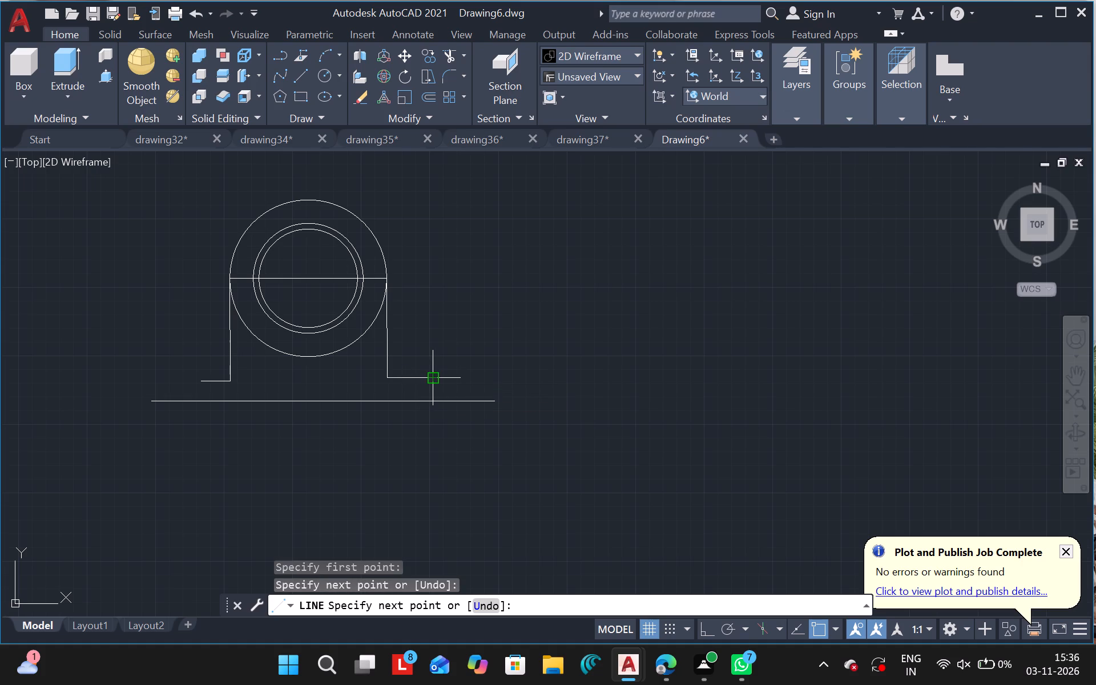
pyautogui.click(433, 421)
pyautogui.press('Escape')
pyautogui.click(433, 421)
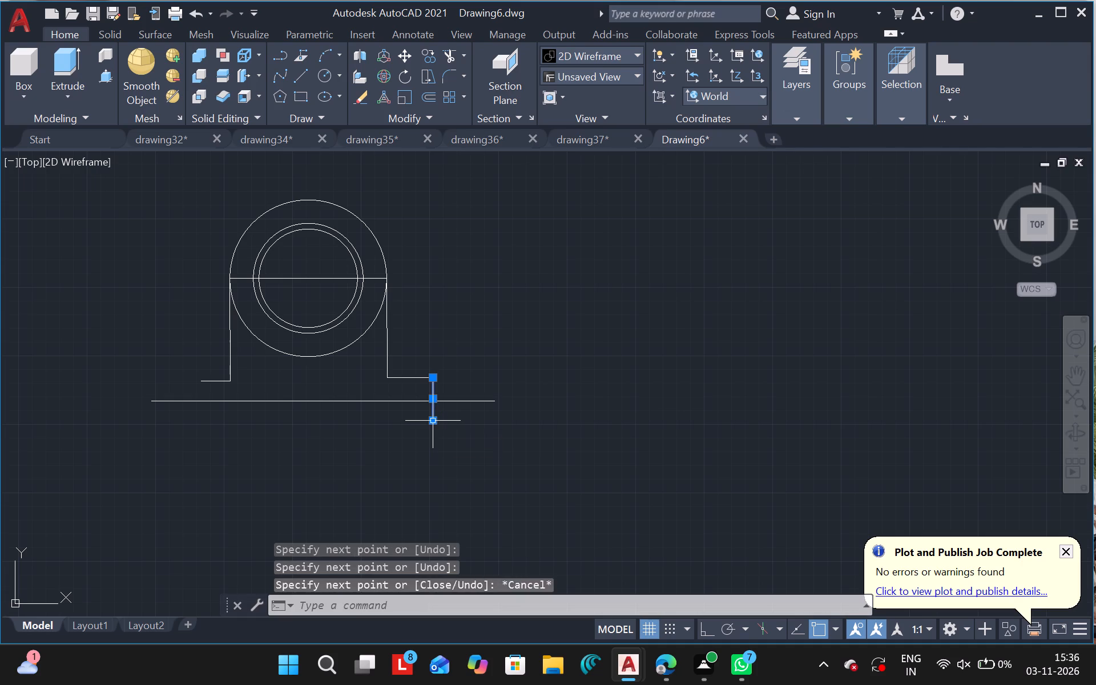
pyautogui.press('Escape')
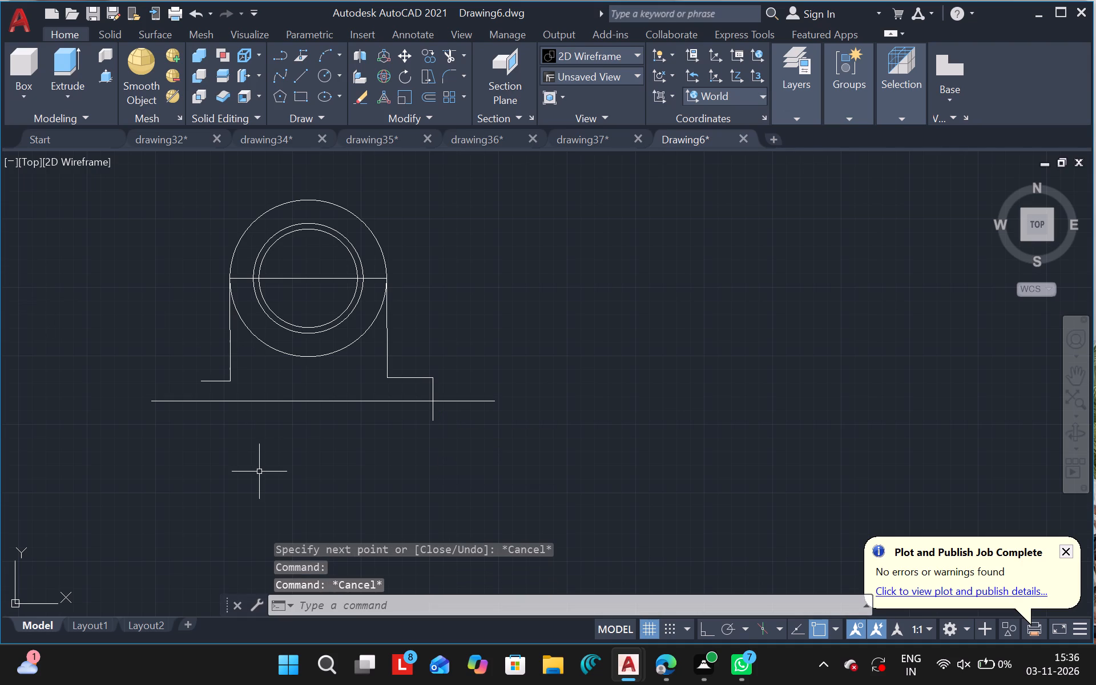
# Draw lines extending the left ledge outward horizontally and running vertically down past the base line.
pyautogui.click(303, 84)
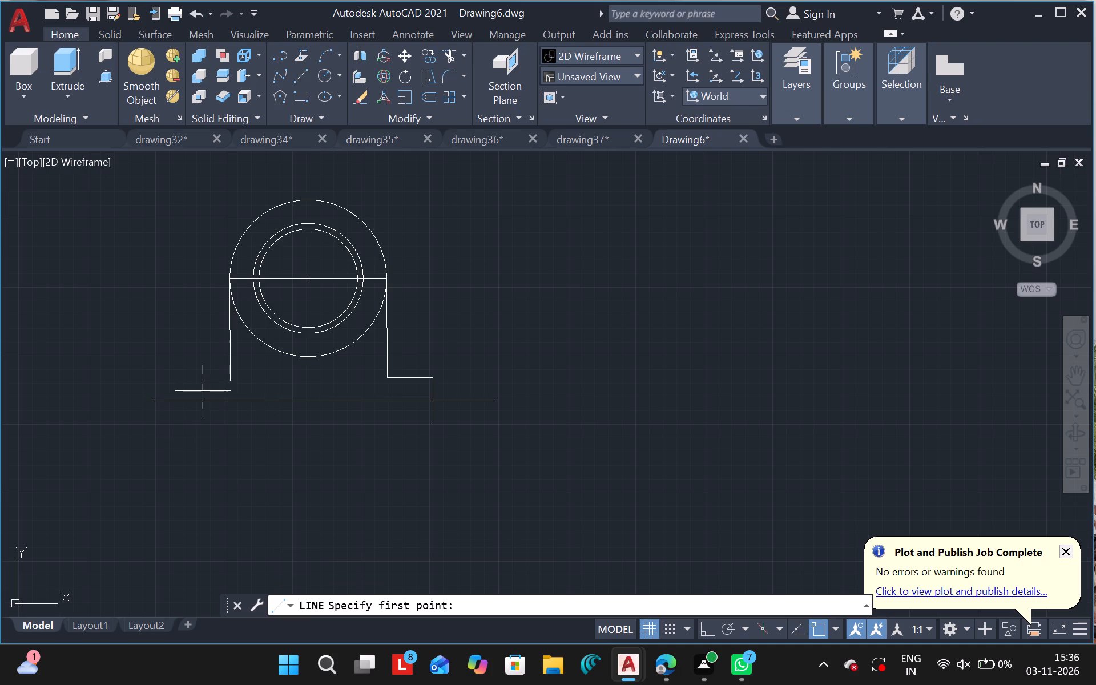
pyautogui.moveTo(203, 382); pyautogui.dragTo(197, 381)
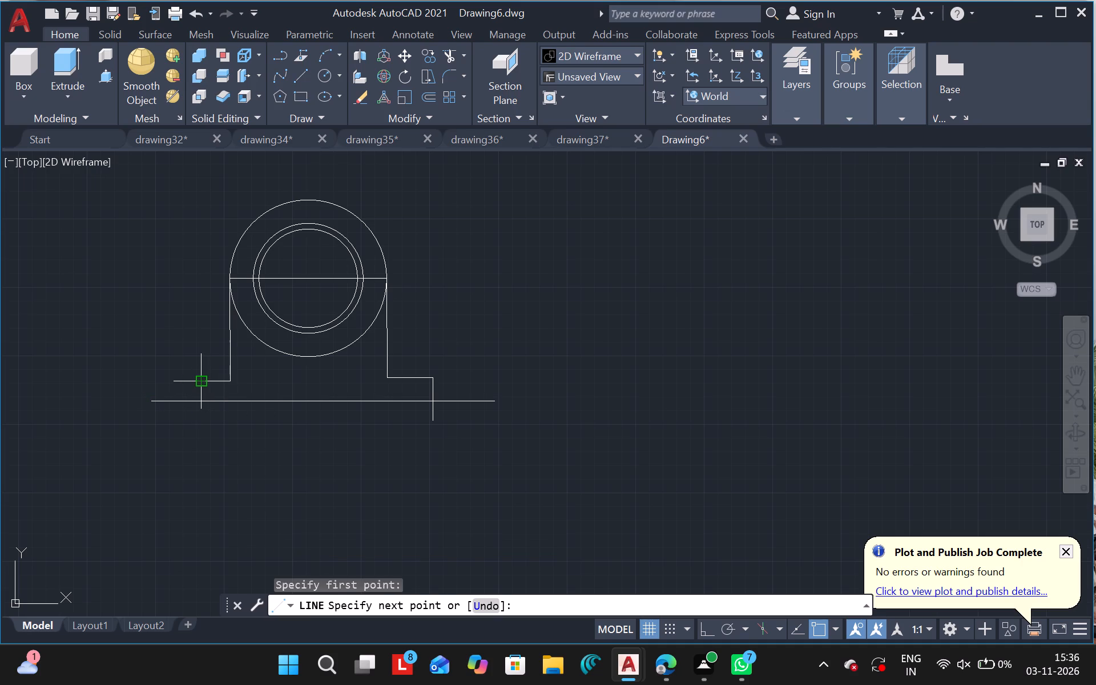
pyautogui.moveTo(197, 381); pyautogui.dragTo(190, 381)
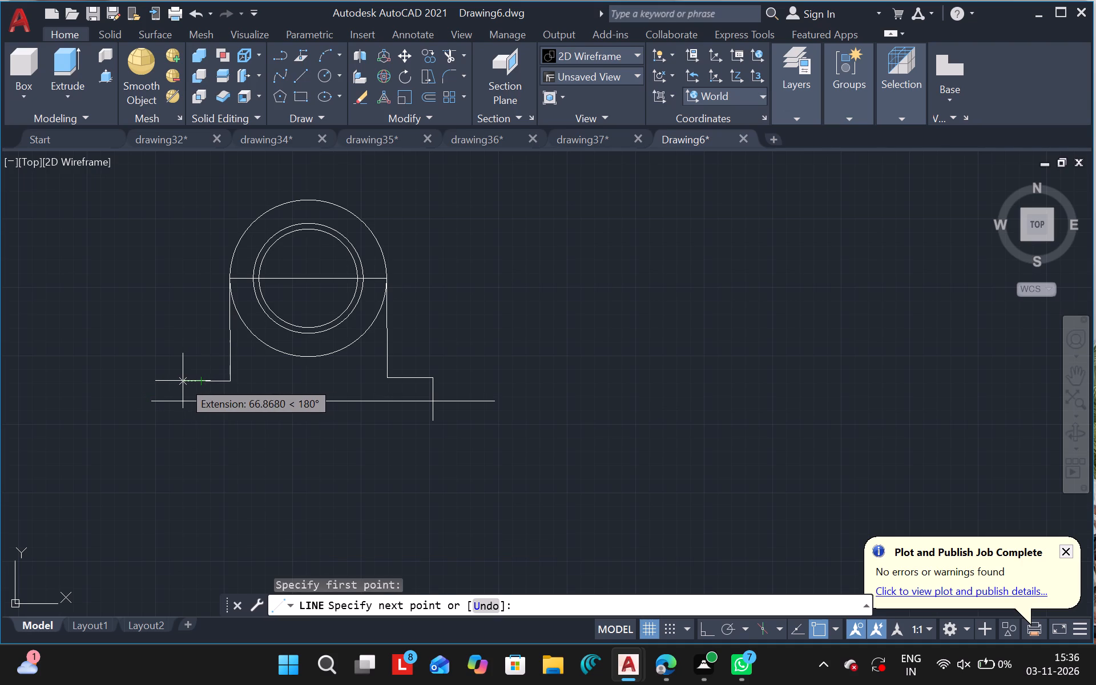
pyautogui.moveTo(185, 381); pyautogui.dragTo(182, 417)
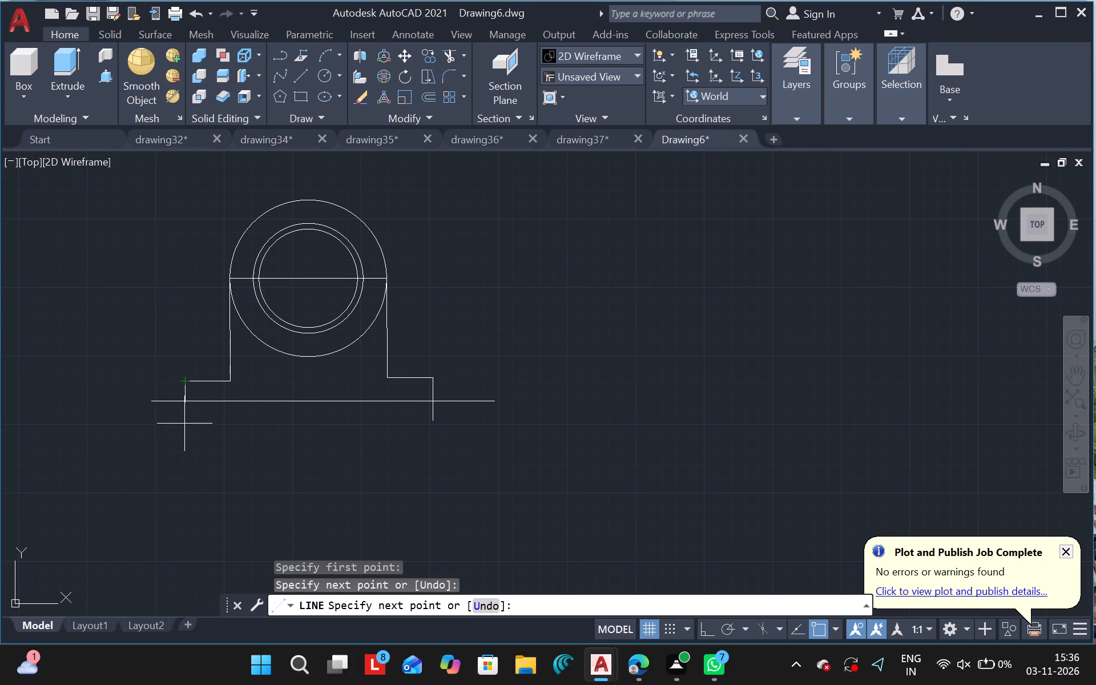
pyautogui.click(185, 428)
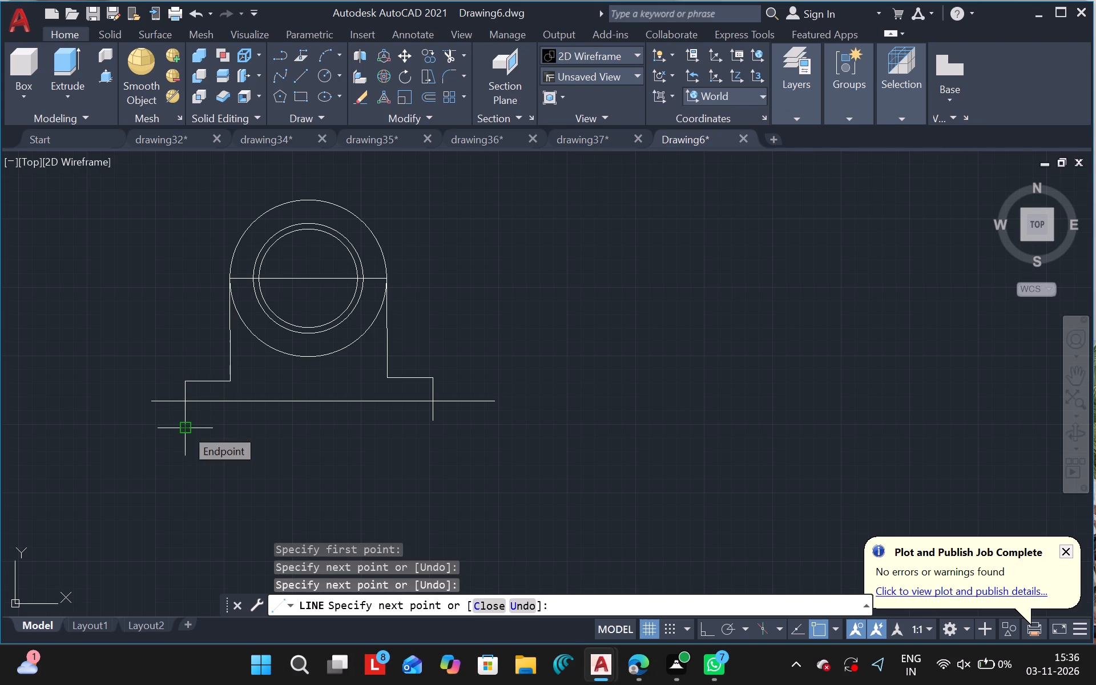
pyautogui.press('Escape')
pyautogui.click(185, 428)
pyautogui.press('Escape')
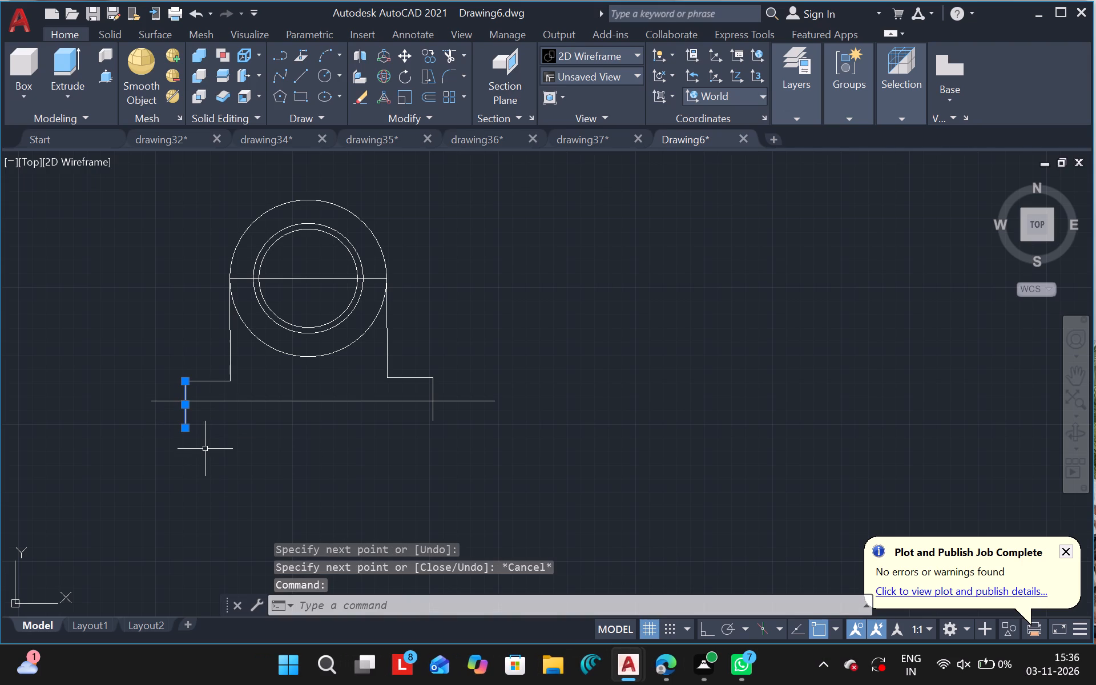
pyautogui.press('Escape')
# Trim the vertical ends below the base line and both base line ends projecting past the outer vertical edges.
pyautogui.write('TR')
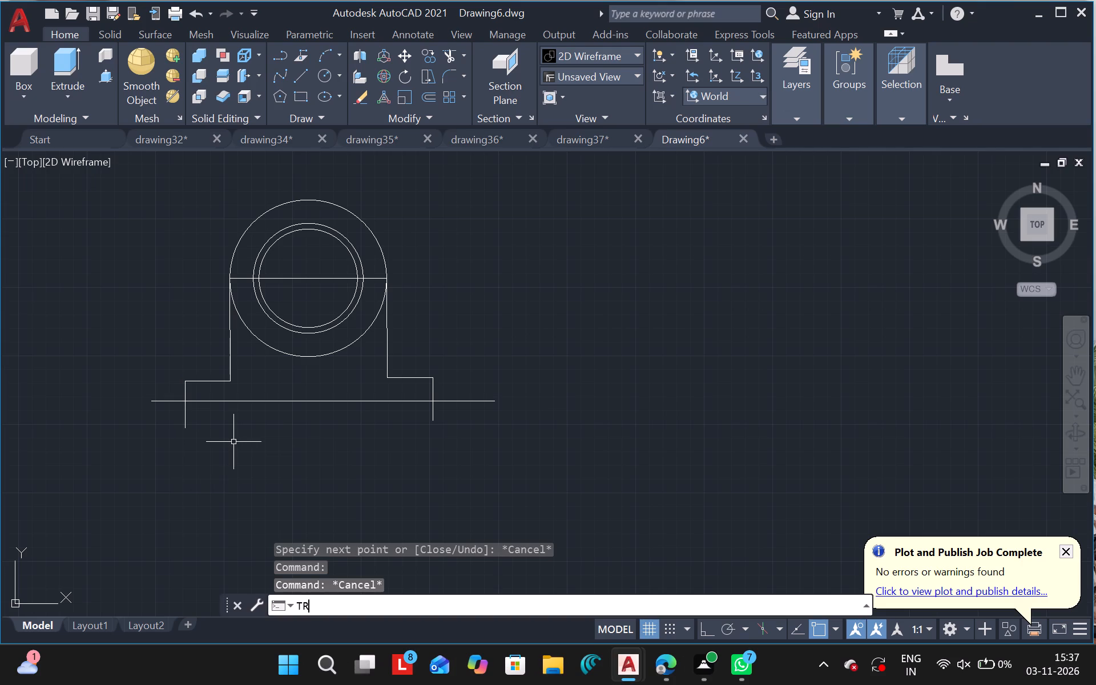
pyautogui.click(315, 444)
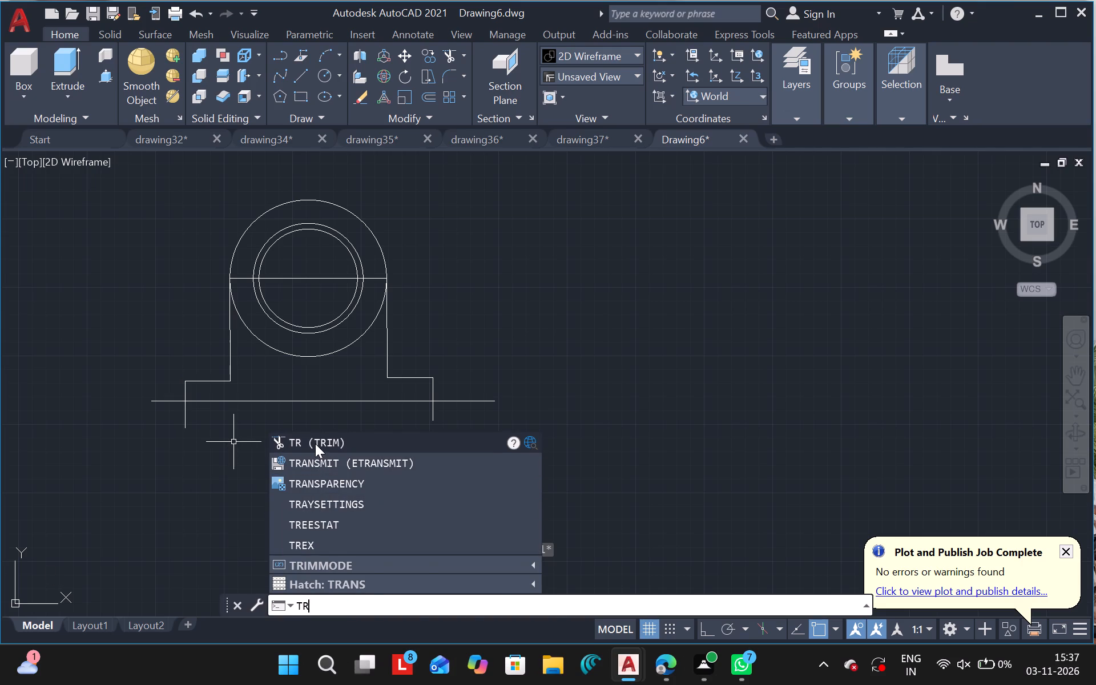
pyautogui.moveTo(184, 424); pyautogui.dragTo(315, 451)
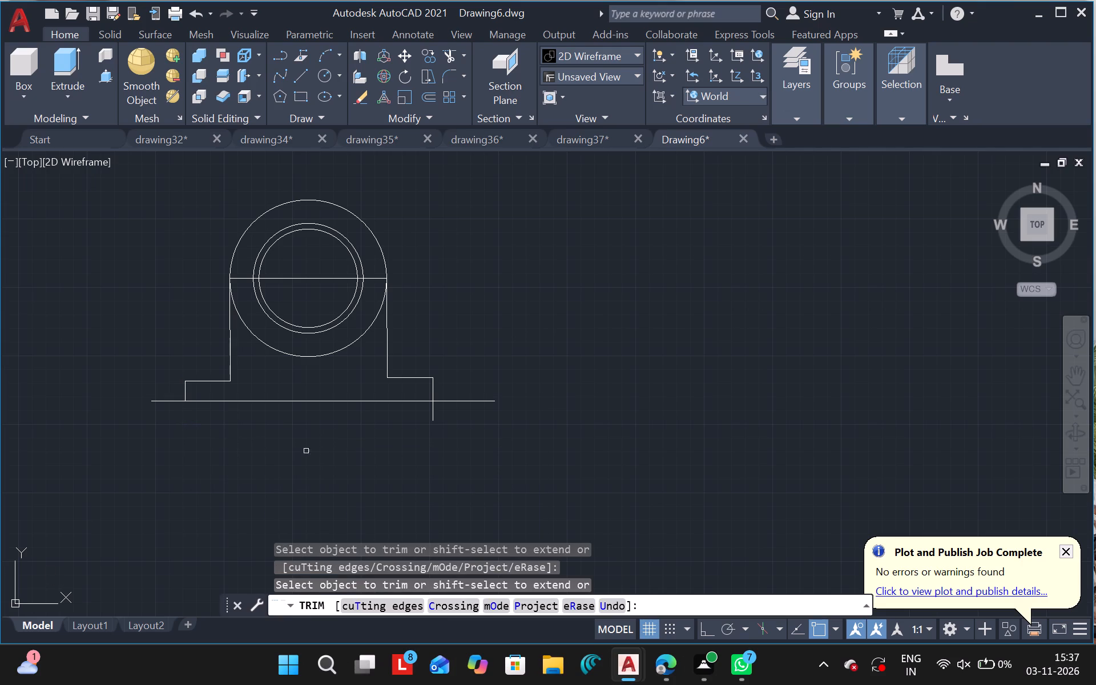
pyautogui.moveTo(315, 451); pyautogui.dragTo(432, 410)
pyautogui.moveTo(432, 410); pyautogui.dragTo(475, 403)
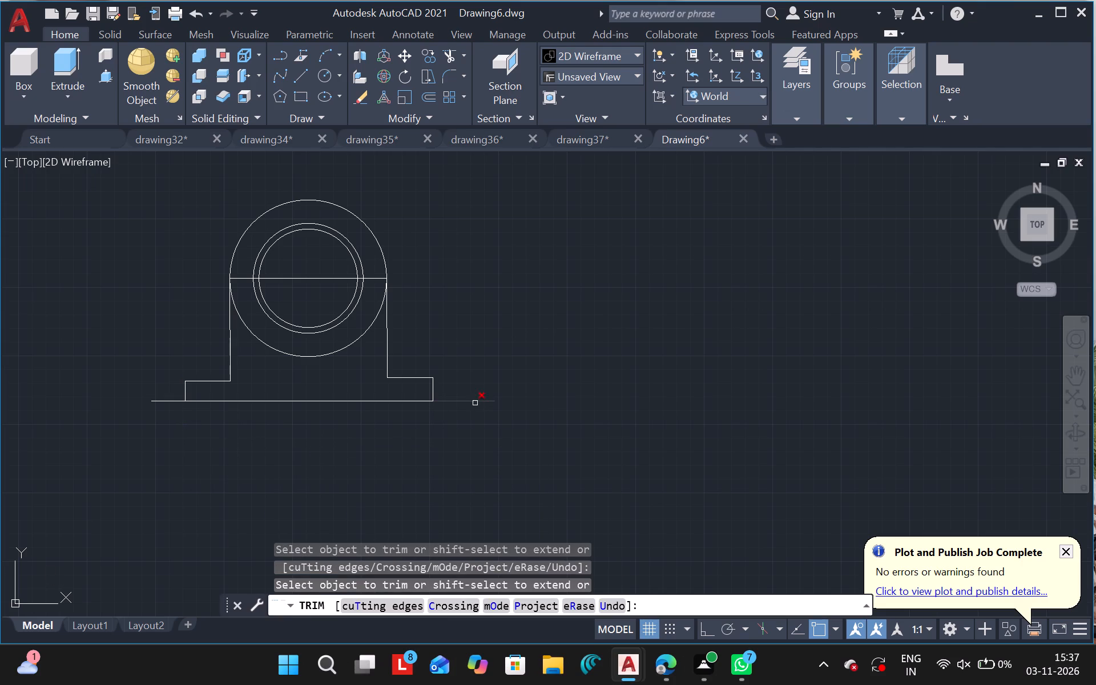
pyautogui.moveTo(475, 403); pyautogui.dragTo(472, 401)
pyautogui.click(472, 401)
pyautogui.moveTo(155, 402); pyautogui.dragTo(368, 430)
pyautogui.moveTo(368, 430); pyautogui.dragTo(374, 437)
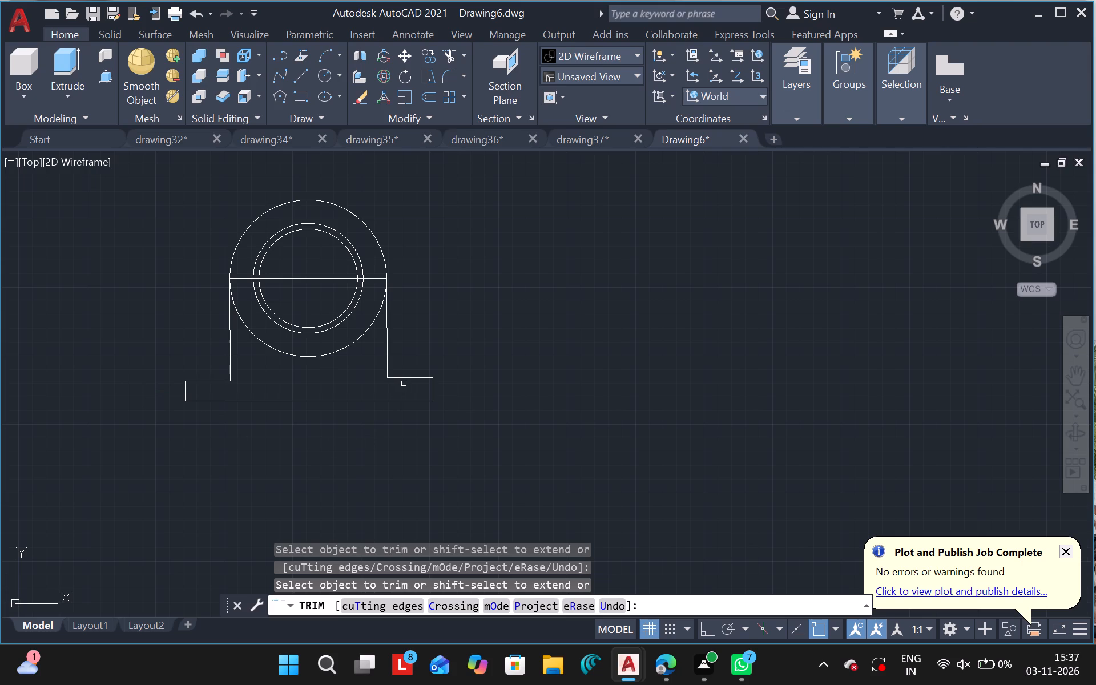
# Trim away both horizontal segments of the right ledge between the upright side and the base's outer edge.
pyautogui.click(410, 378)
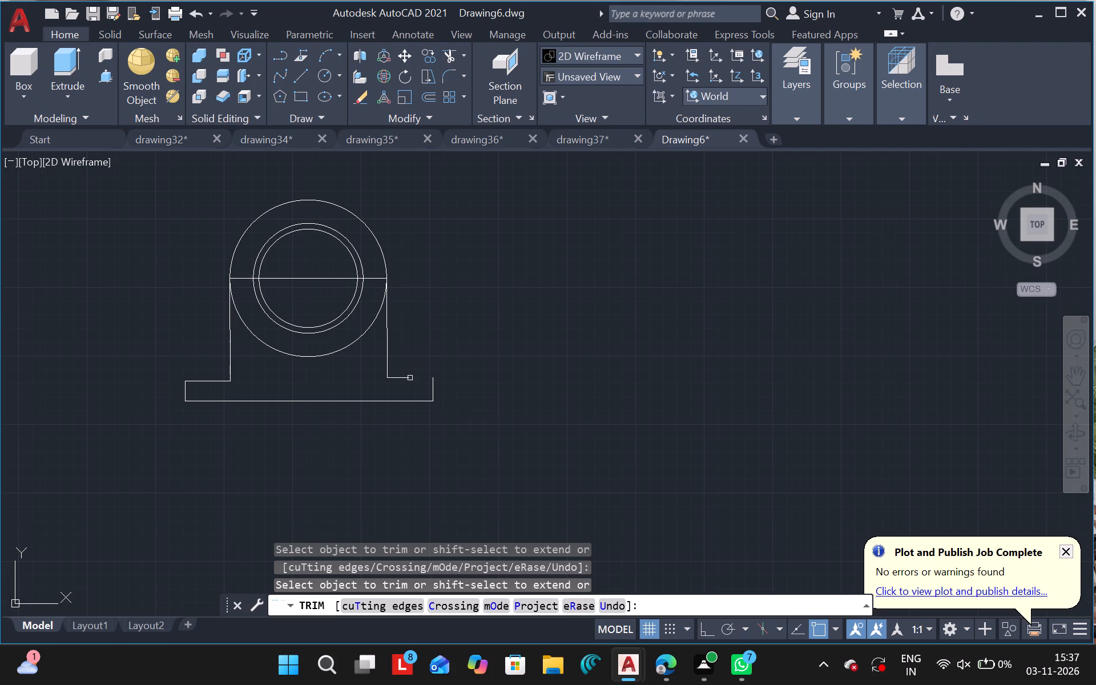
pyautogui.click(399, 377)
pyautogui.press('Escape')
# Draw a horizontal line from the left ledge's inner corner across to the base's right outer edge.
pyautogui.click(301, 68)
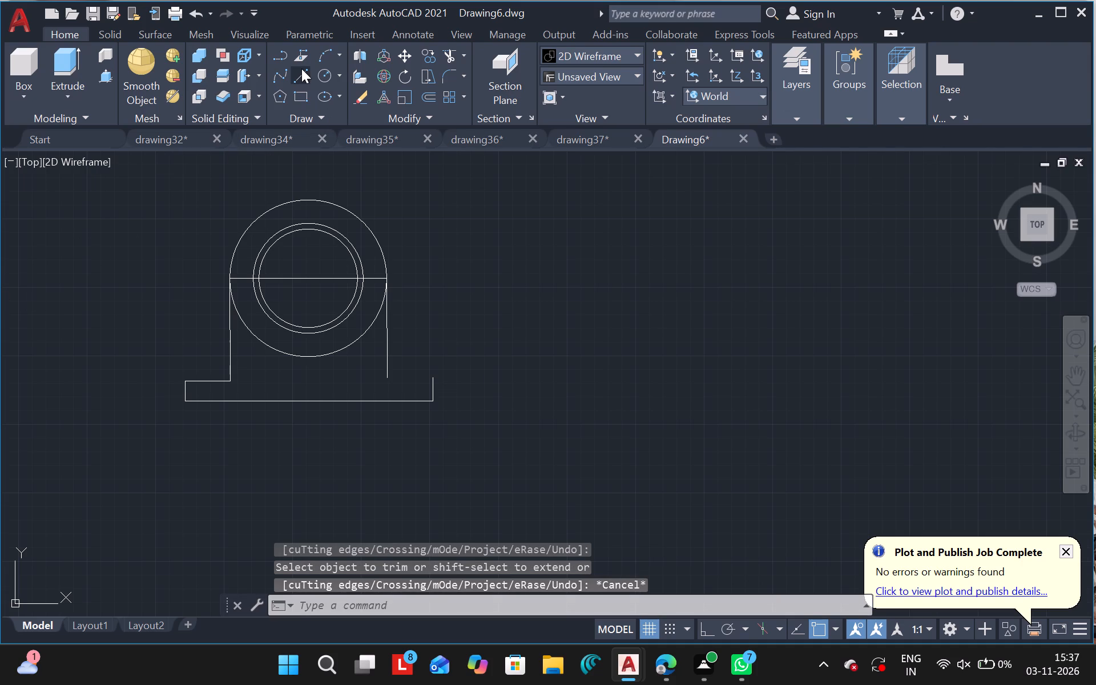
pyautogui.moveTo(233, 382); pyautogui.dragTo(317, 378)
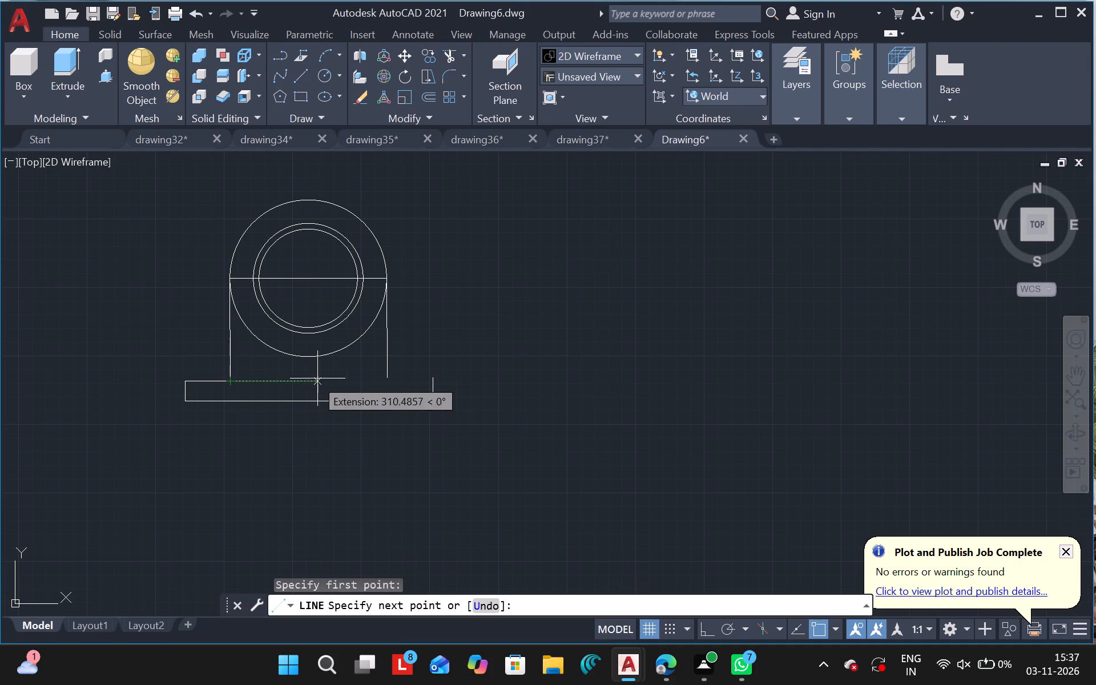
pyautogui.moveTo(317, 378); pyautogui.dragTo(335, 377)
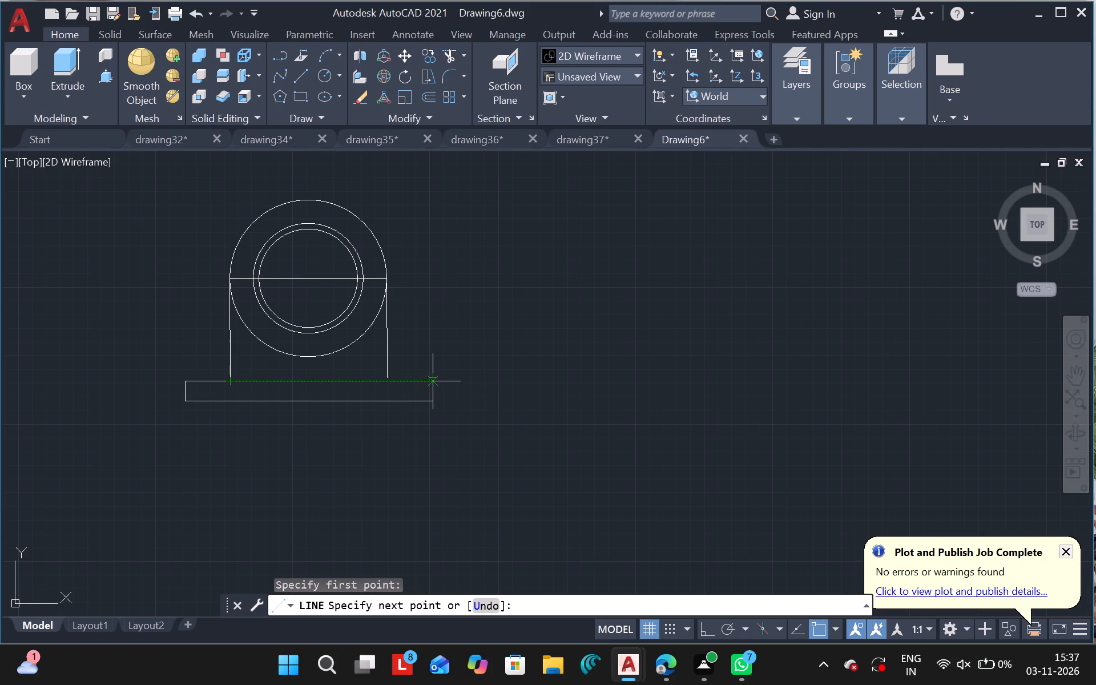
pyautogui.click(429, 382)
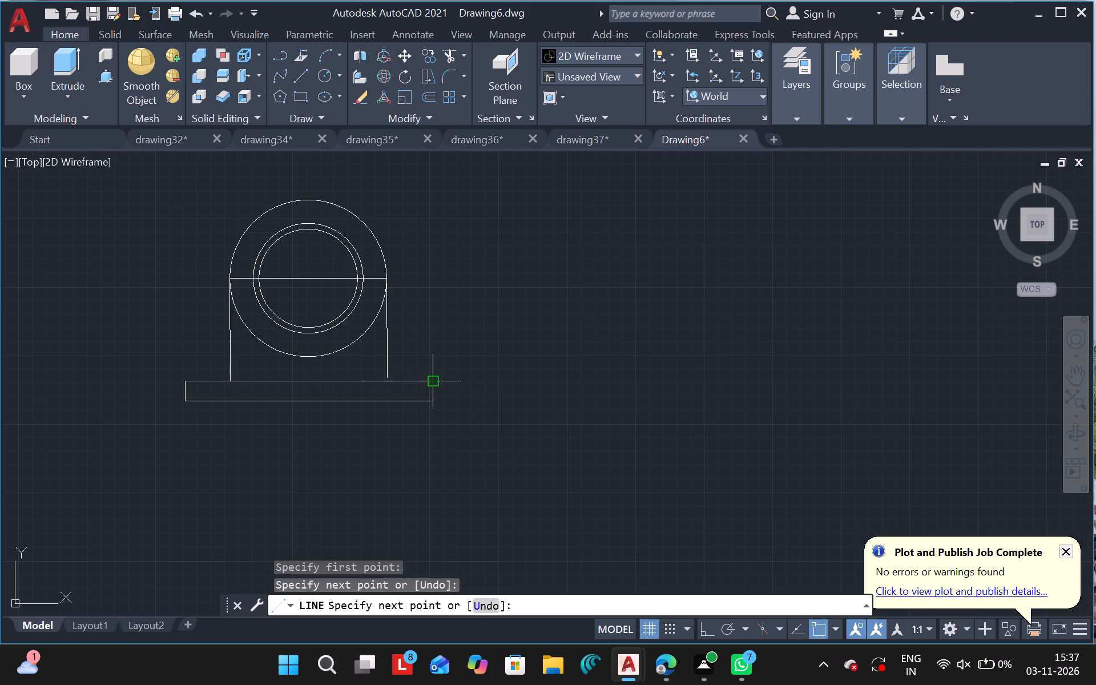
pyautogui.press('Escape')
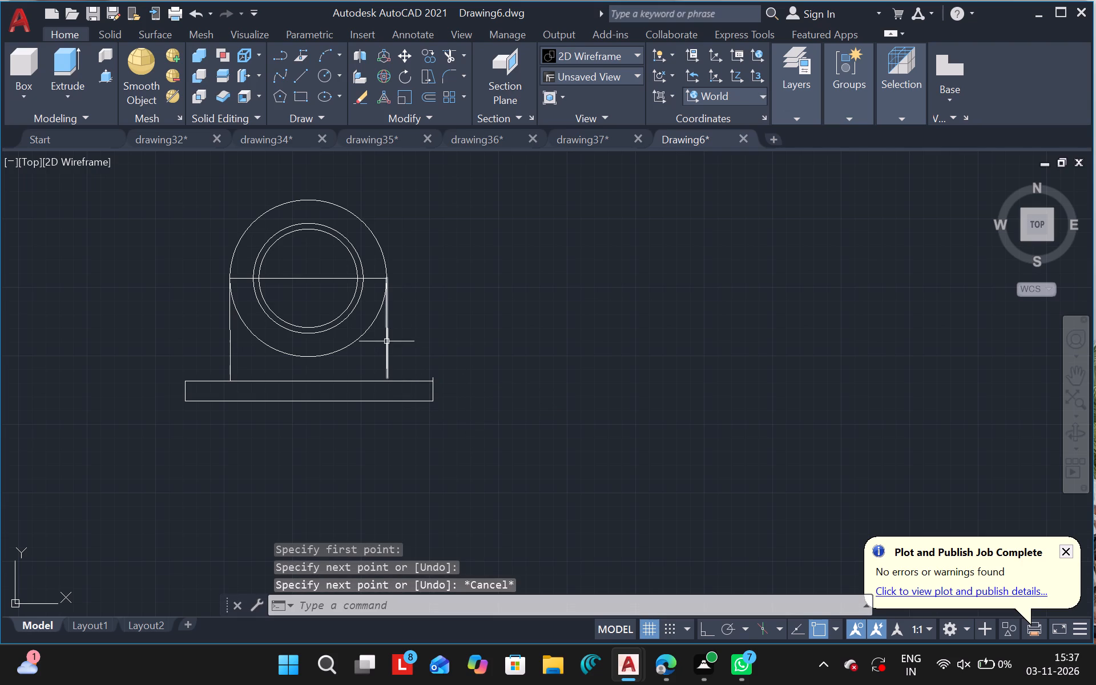
# Replace the right upright side with a vertical line from the outer circle's right quadrant down past the base line.
pyautogui.moveTo(386, 341); pyautogui.dragTo(483, 364)
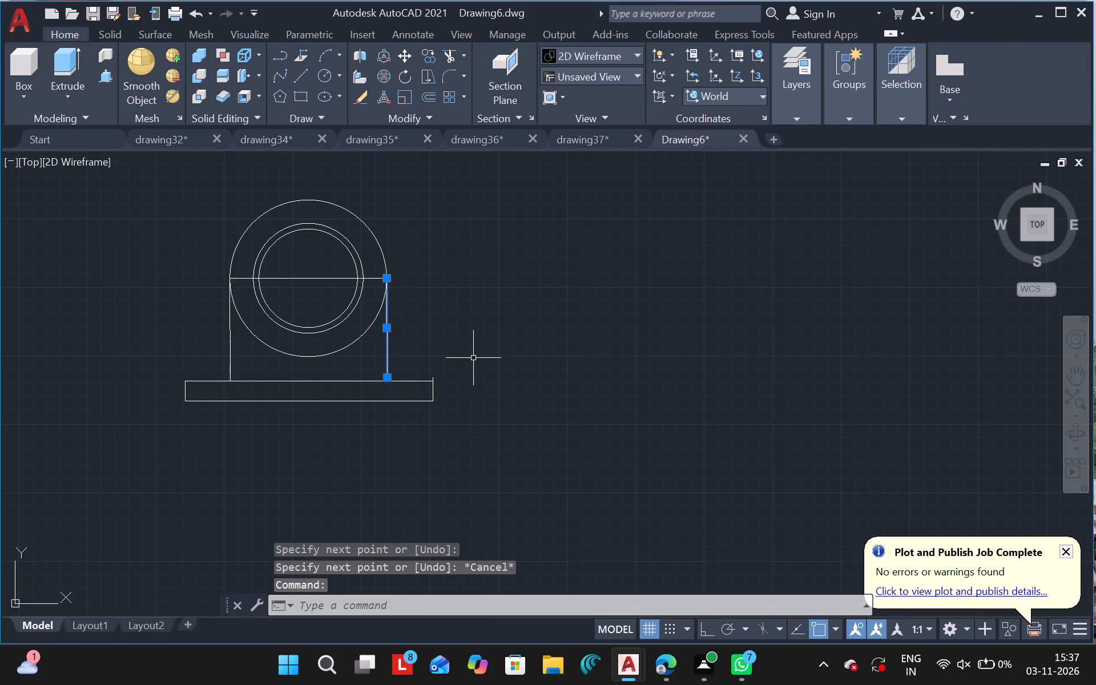
pyautogui.press('Delete')
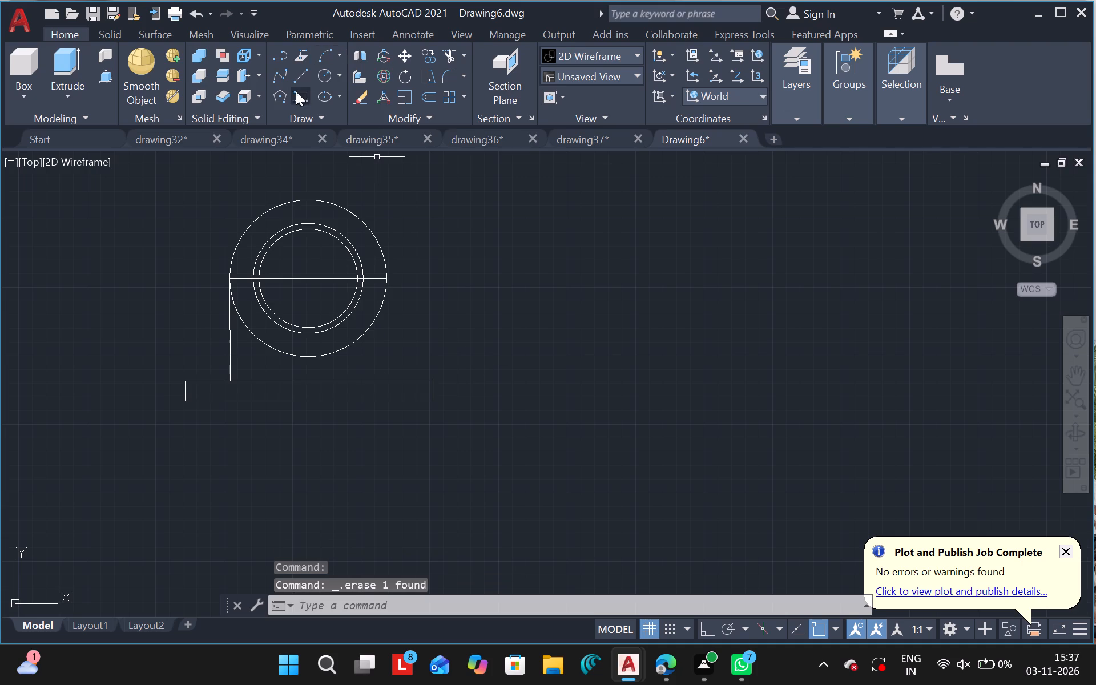
pyautogui.click(299, 76)
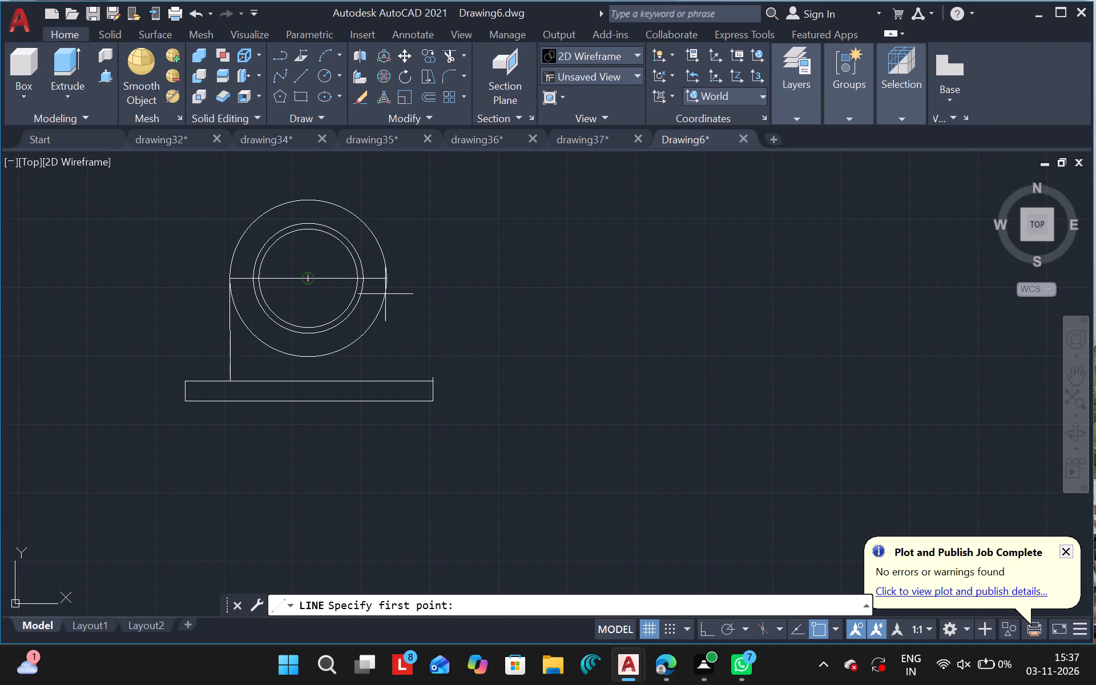
pyautogui.moveTo(386, 276); pyautogui.dragTo(393, 339)
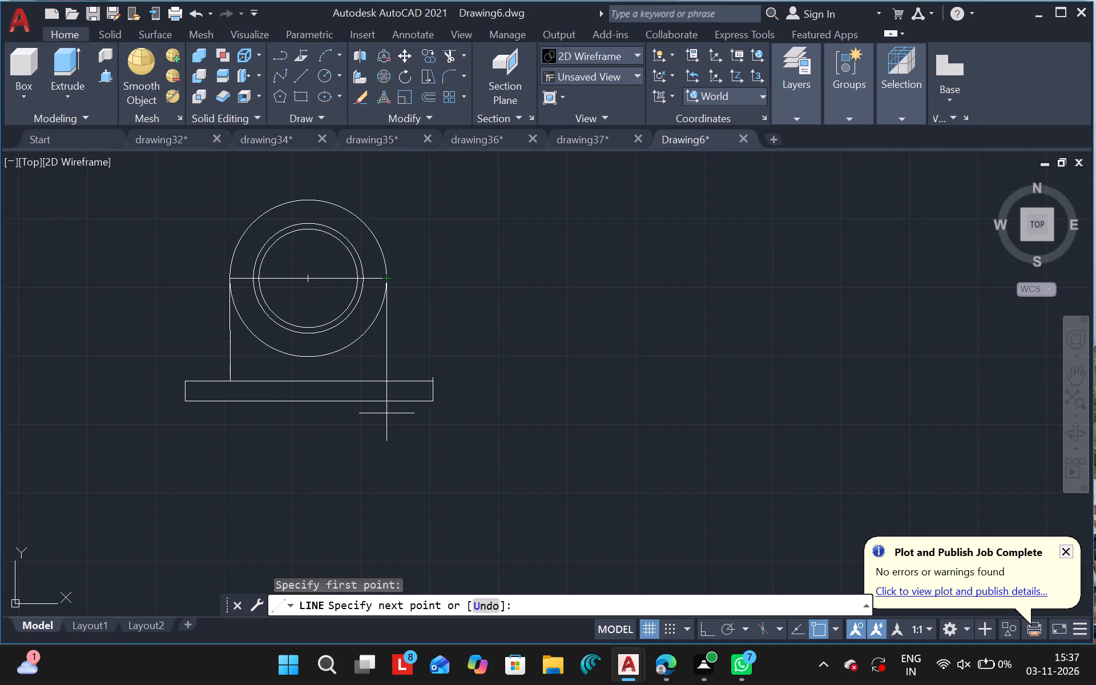
pyautogui.click(386, 413)
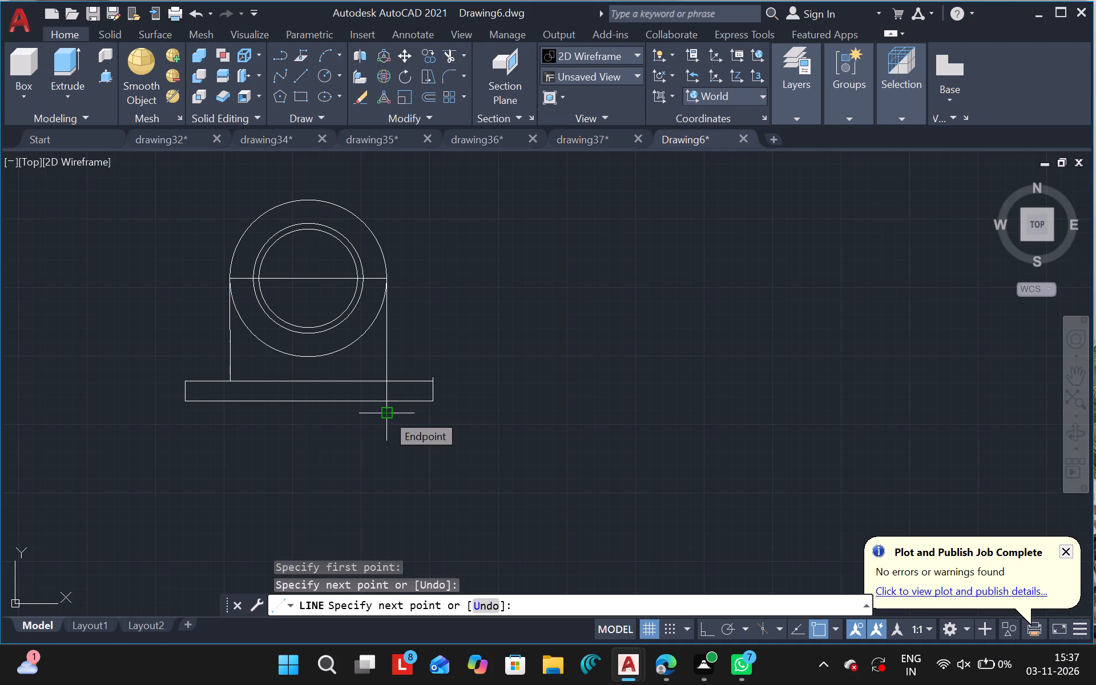
pyautogui.press('Escape')
# Trim the right upright's portions within and below the base, and the short end of the right outer edge above the ledge.
pyautogui.write('TR')
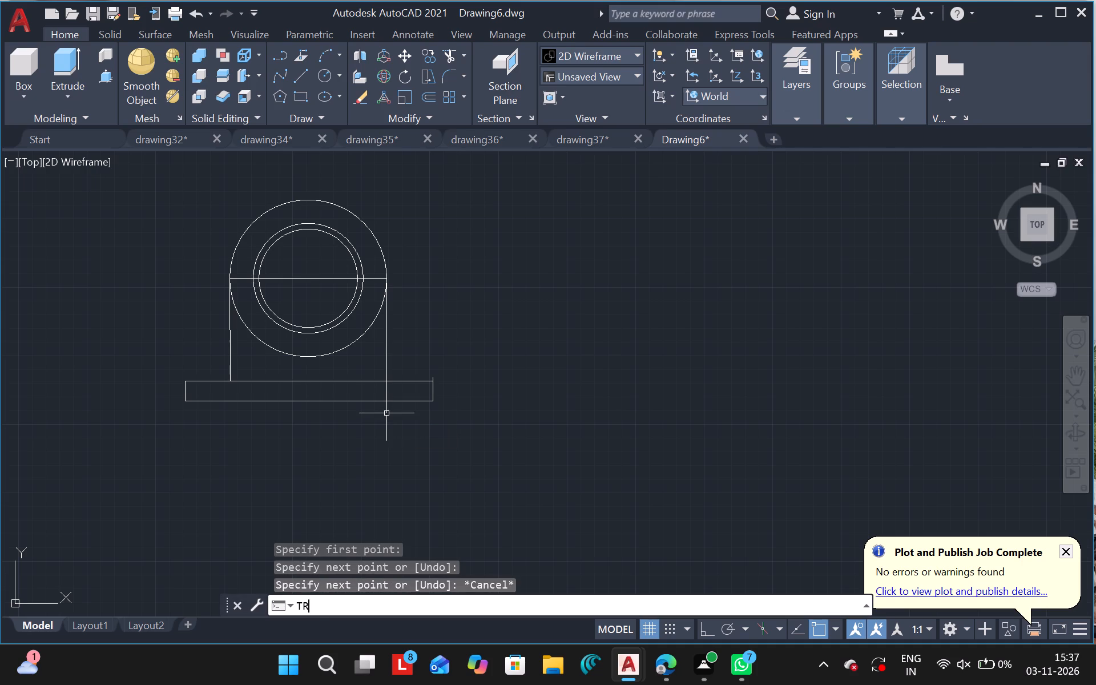
pyautogui.click(317, 445)
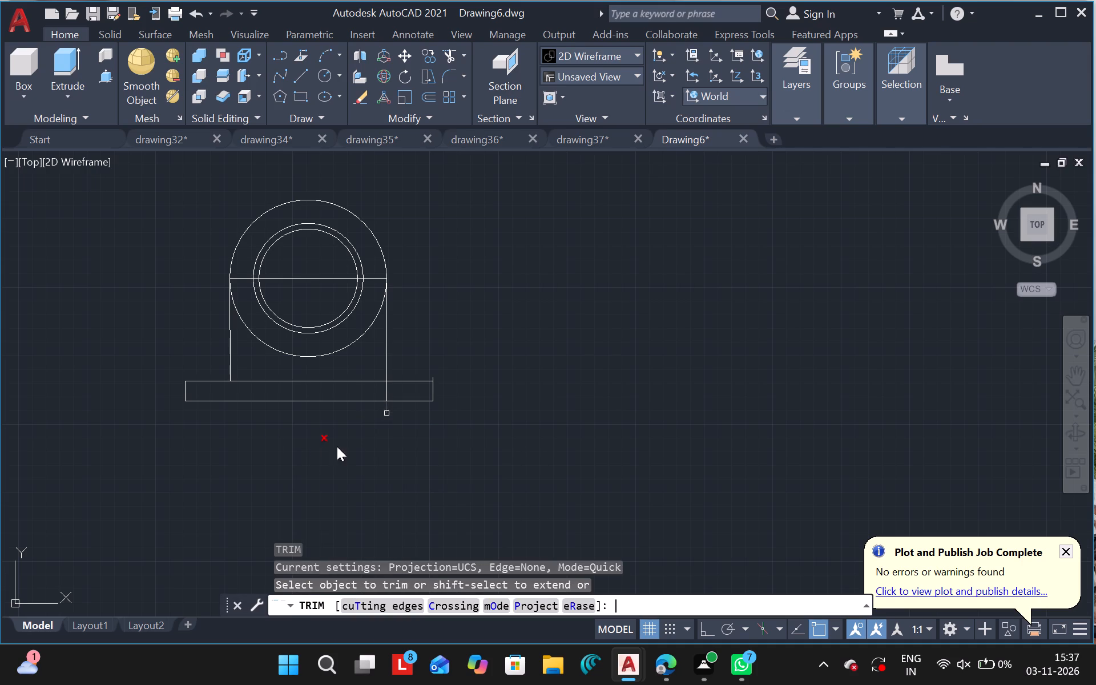
pyautogui.click(388, 394)
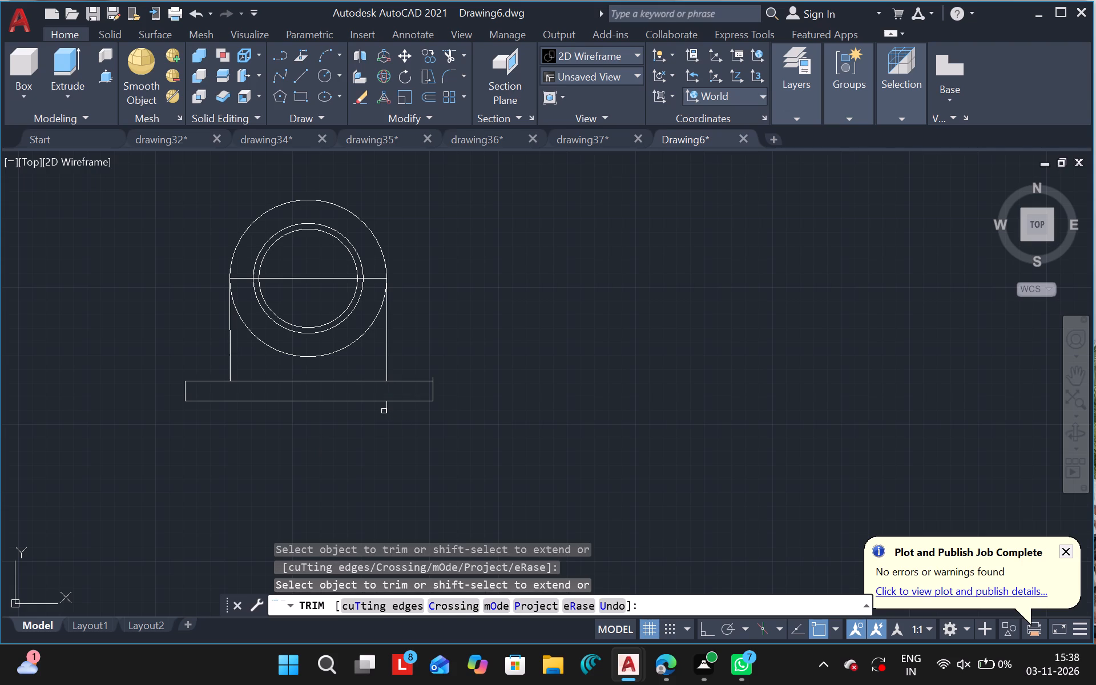
pyautogui.moveTo(384, 411); pyautogui.dragTo(390, 410)
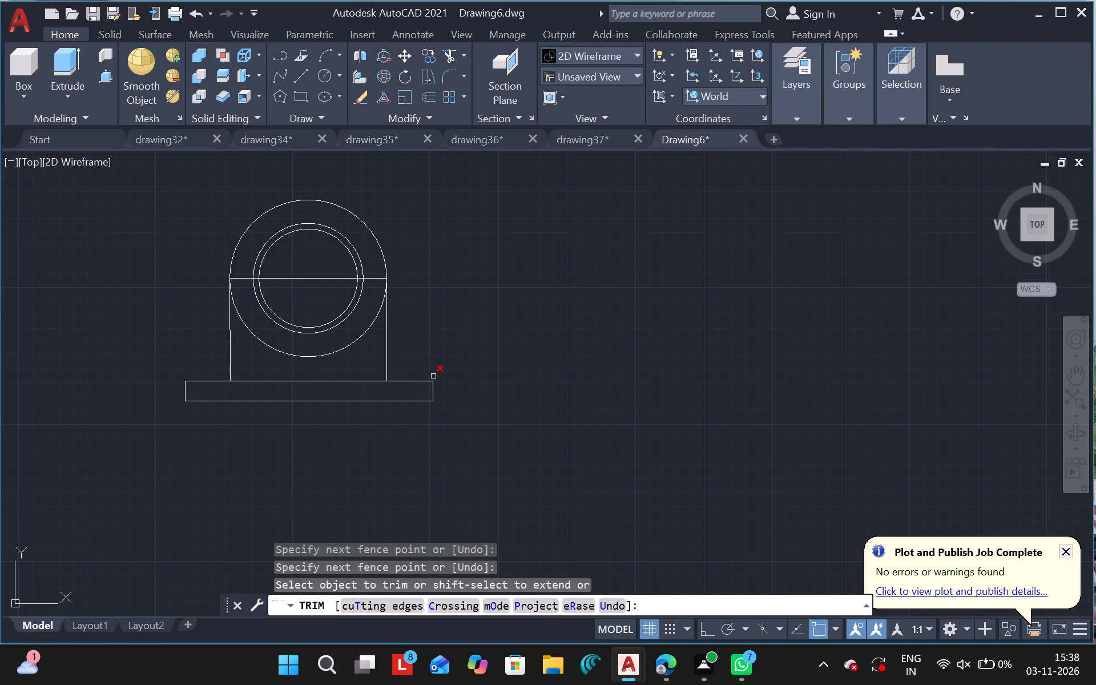
pyautogui.moveTo(433, 376); pyautogui.dragTo(521, 413)
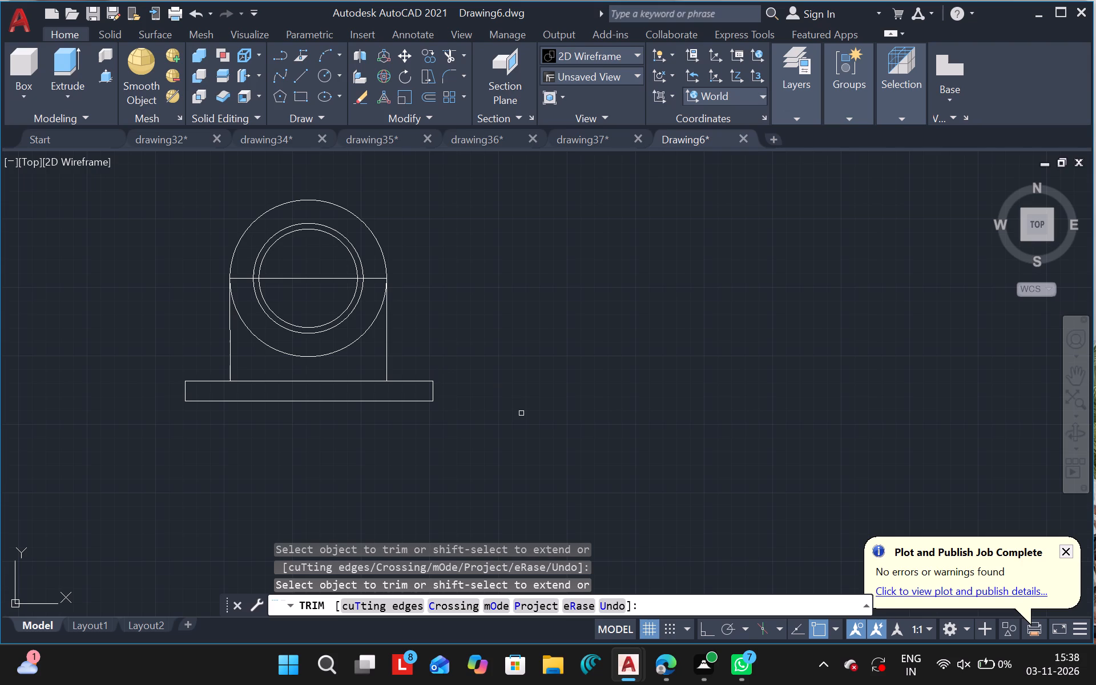
pyautogui.press('Escape')
pyautogui.click(521, 413)
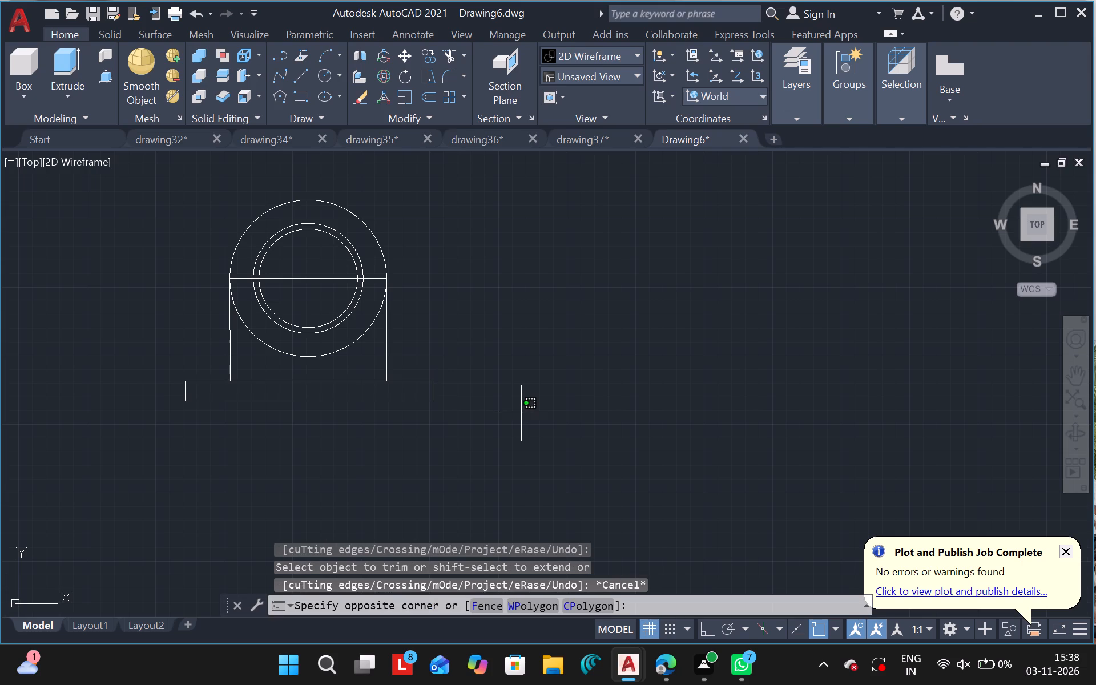
pyautogui.press('Escape')
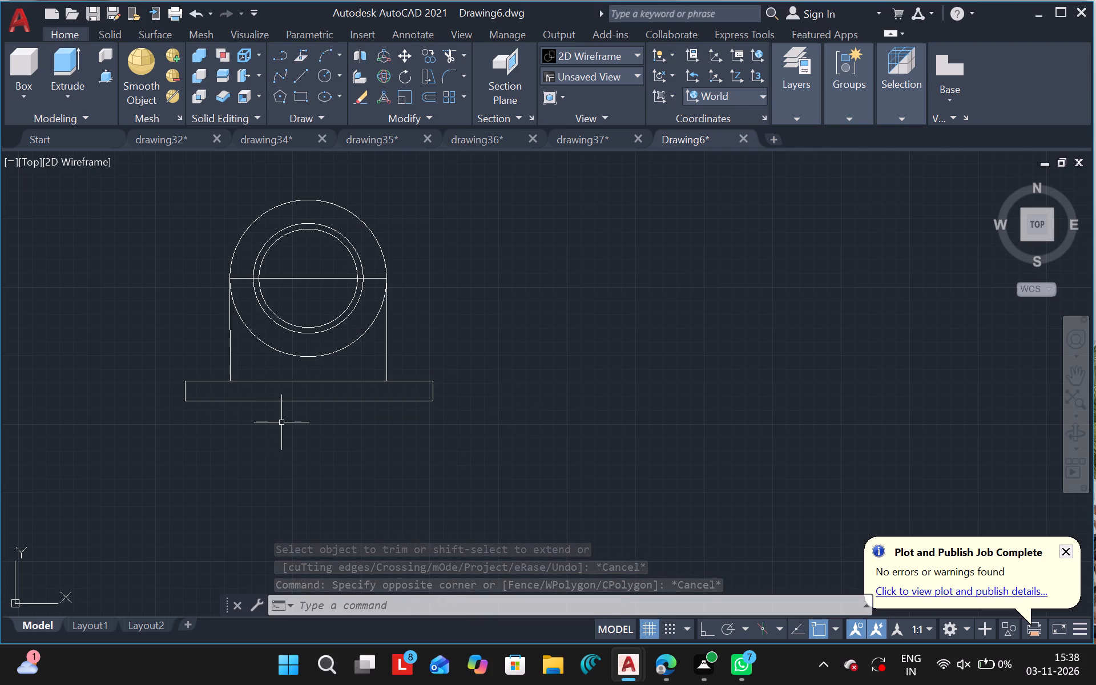
# Trim away the base's top line between the two upright sides.
pyautogui.write('TR')
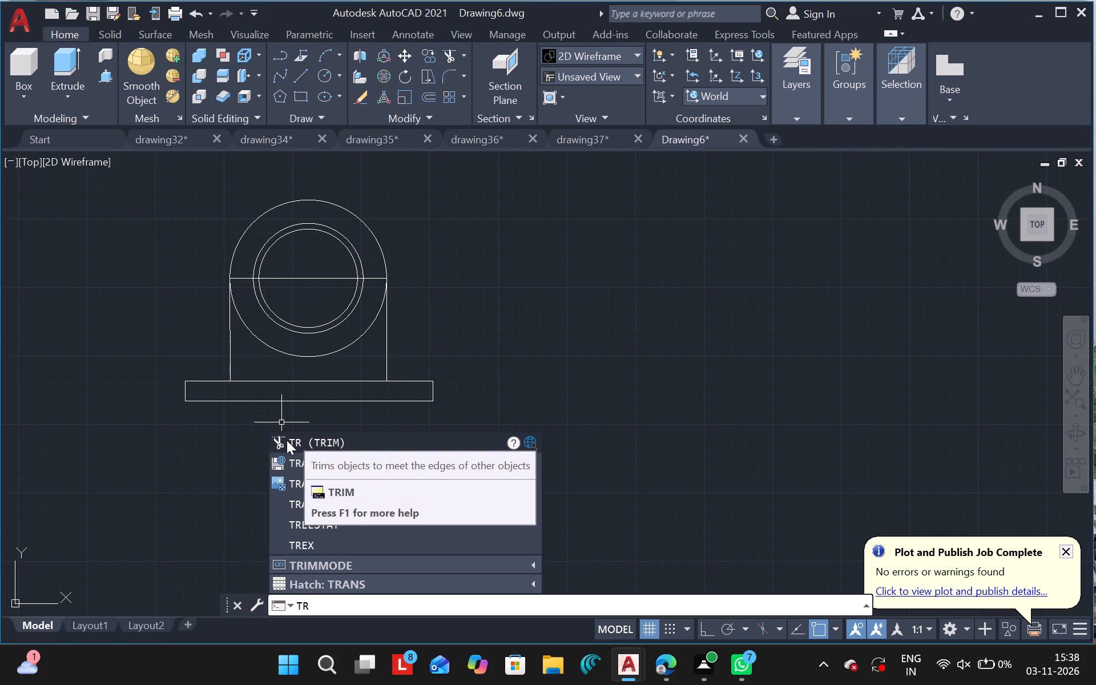
pyautogui.press('Escape')
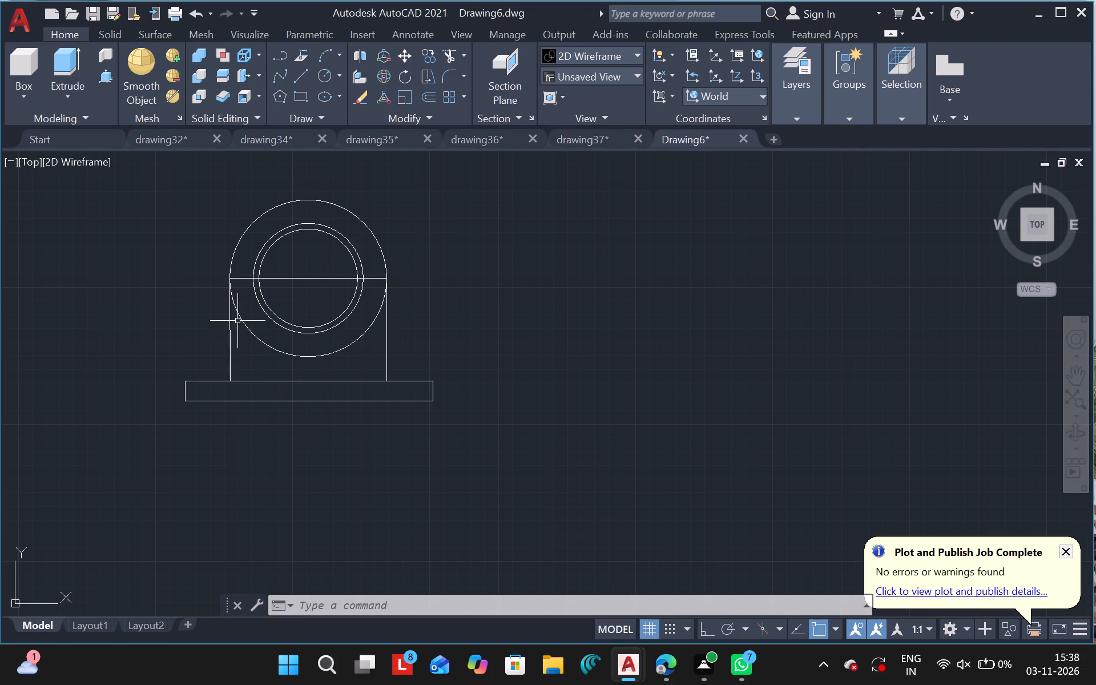
pyautogui.write('TR')
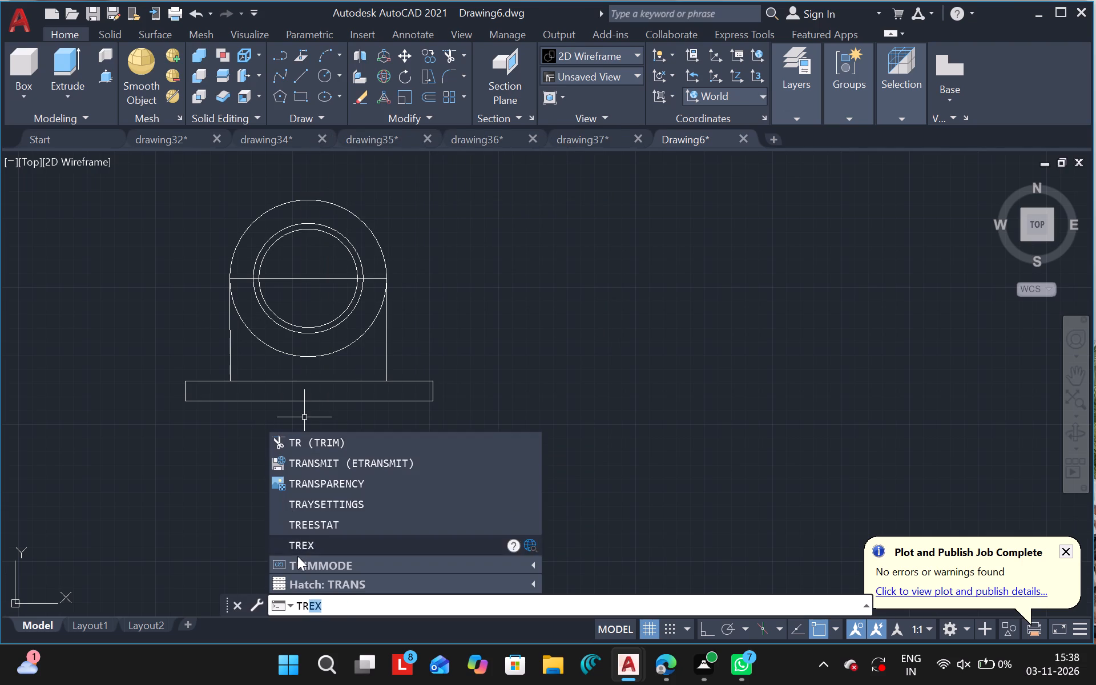
pyautogui.click(299, 446)
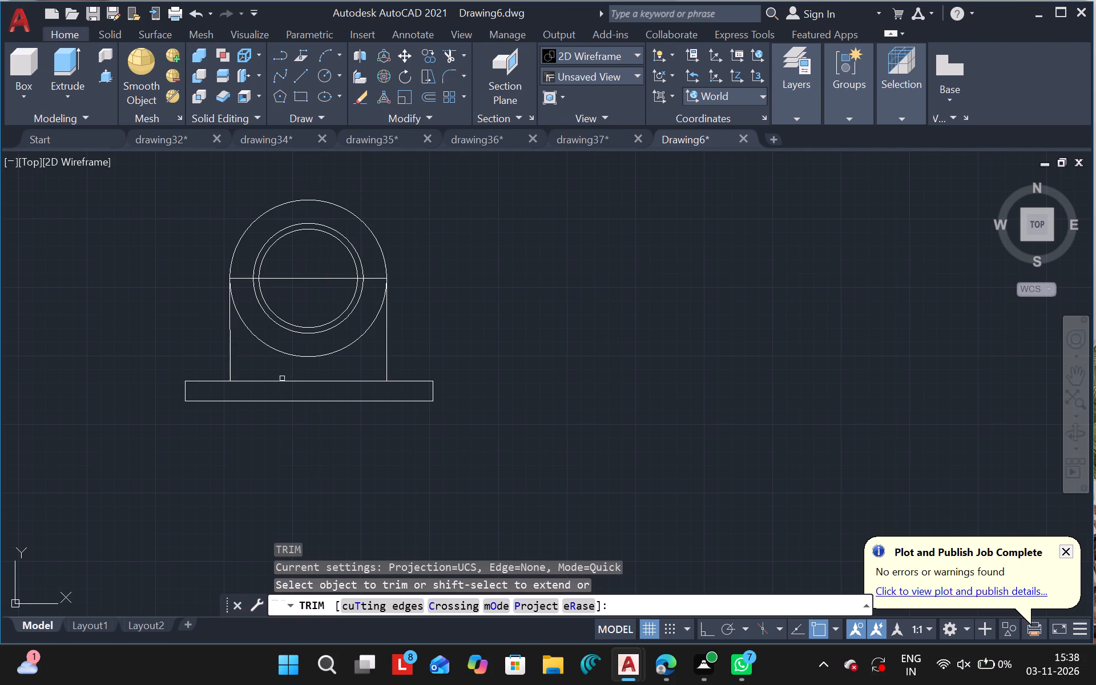
pyautogui.click(279, 384)
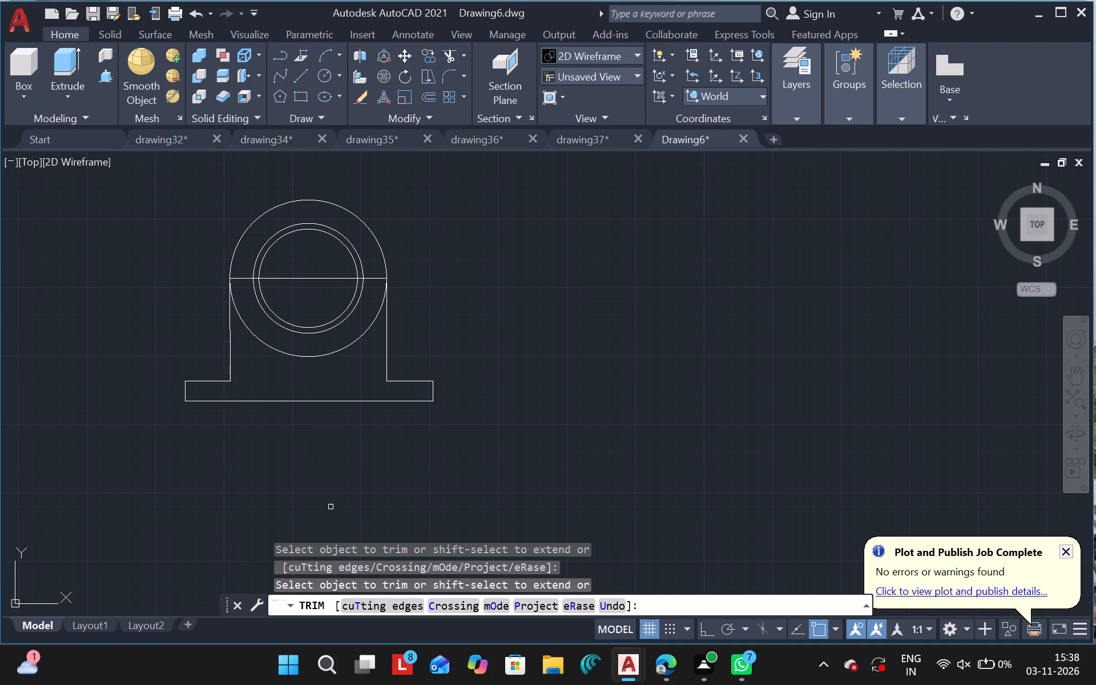
pyautogui.press('Escape')
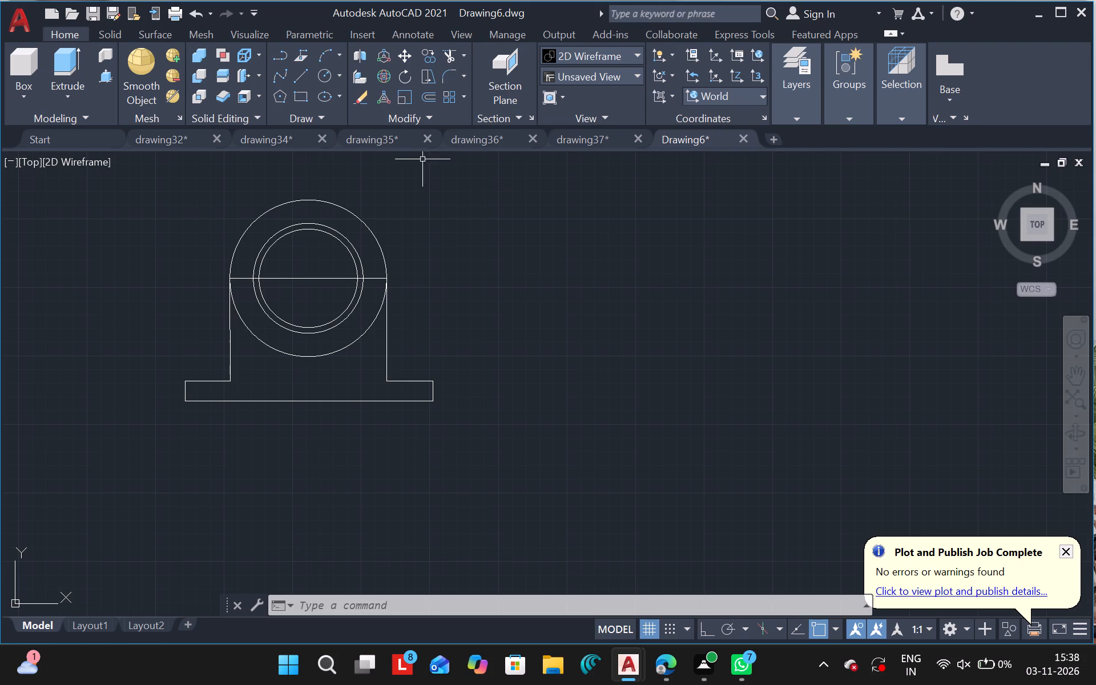
# Move the outer circle a short distance straight down between the upright sides.
pyautogui.click(263, 344)
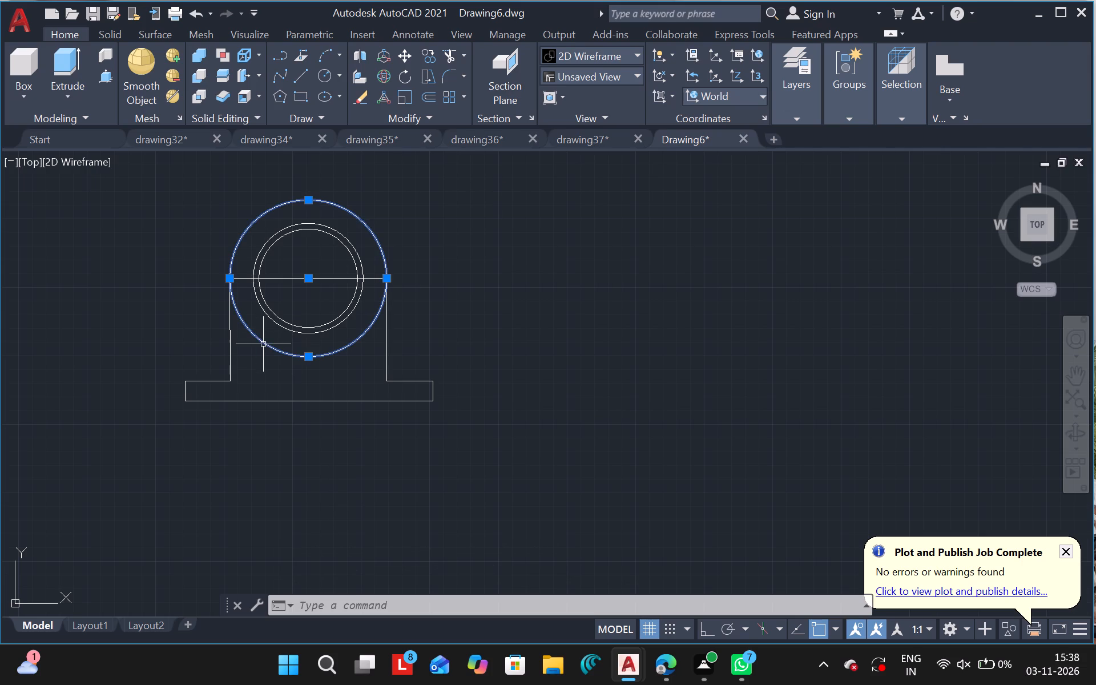
pyautogui.write('MO')
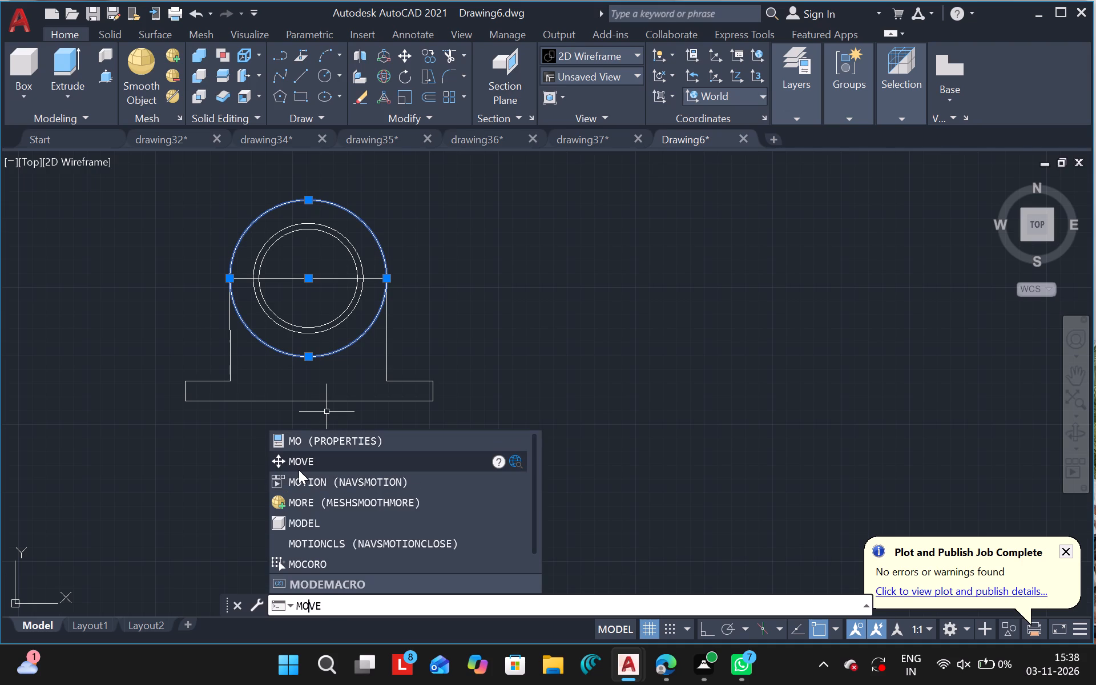
pyautogui.click(308, 464)
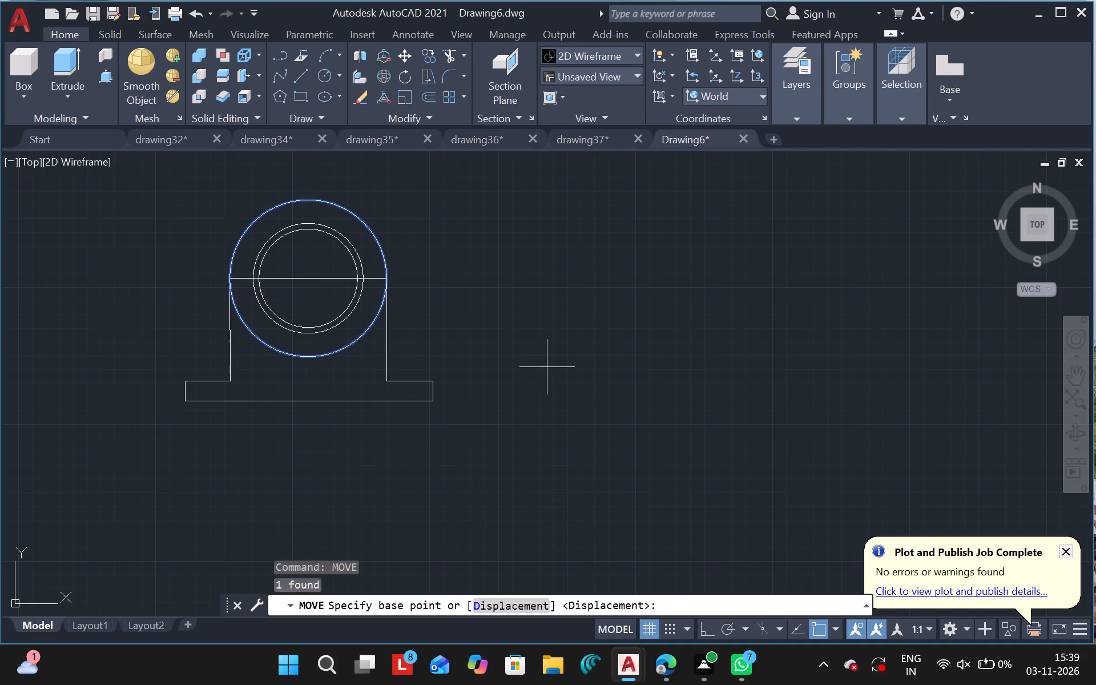
pyautogui.moveTo(547, 367); pyautogui.dragTo(547, 380)
pyautogui.click(547, 380)
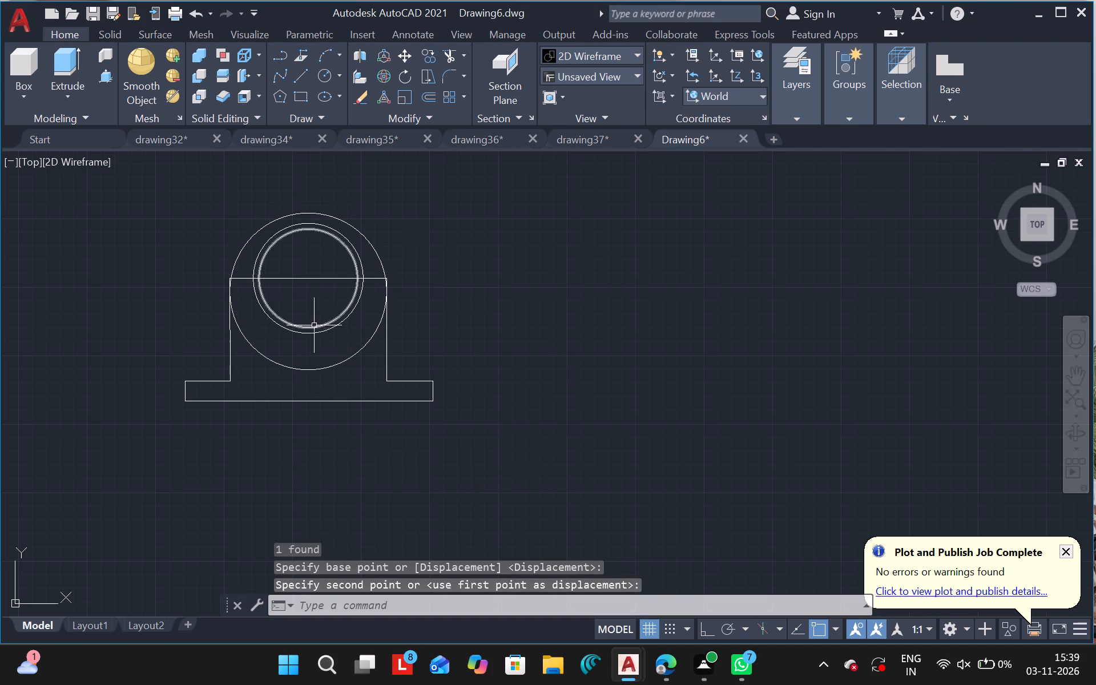
# Move the two inner circles down together so they sit roughly centred within the lowered outer circle.
pyautogui.click(267, 248)
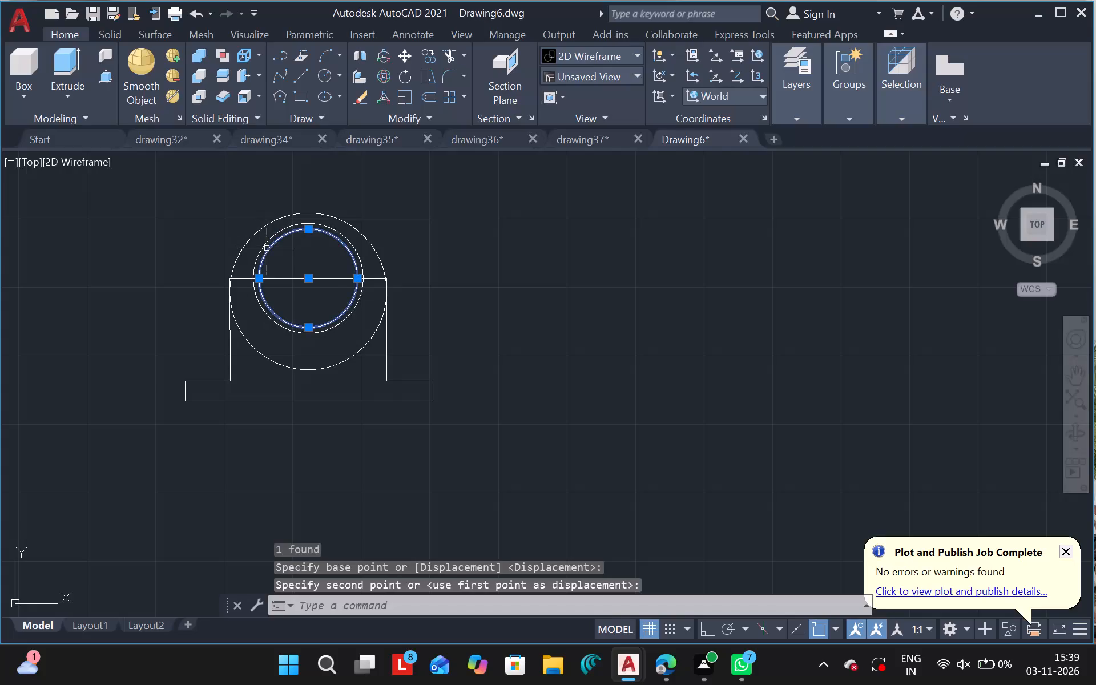
pyautogui.click(264, 246)
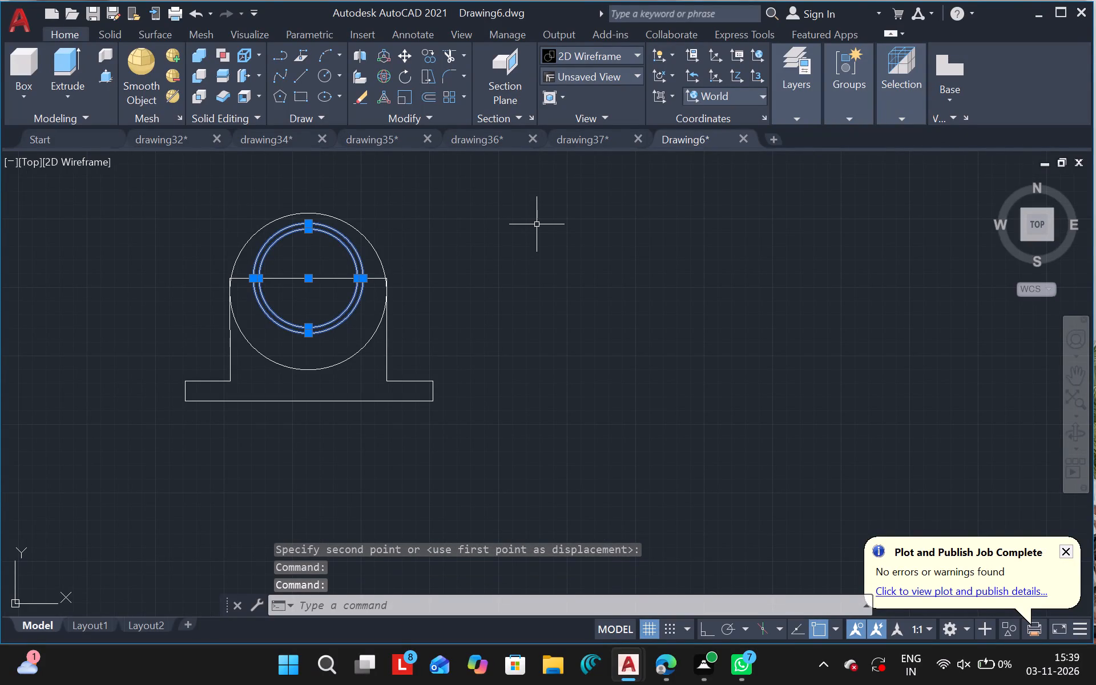
pyautogui.write('MO')
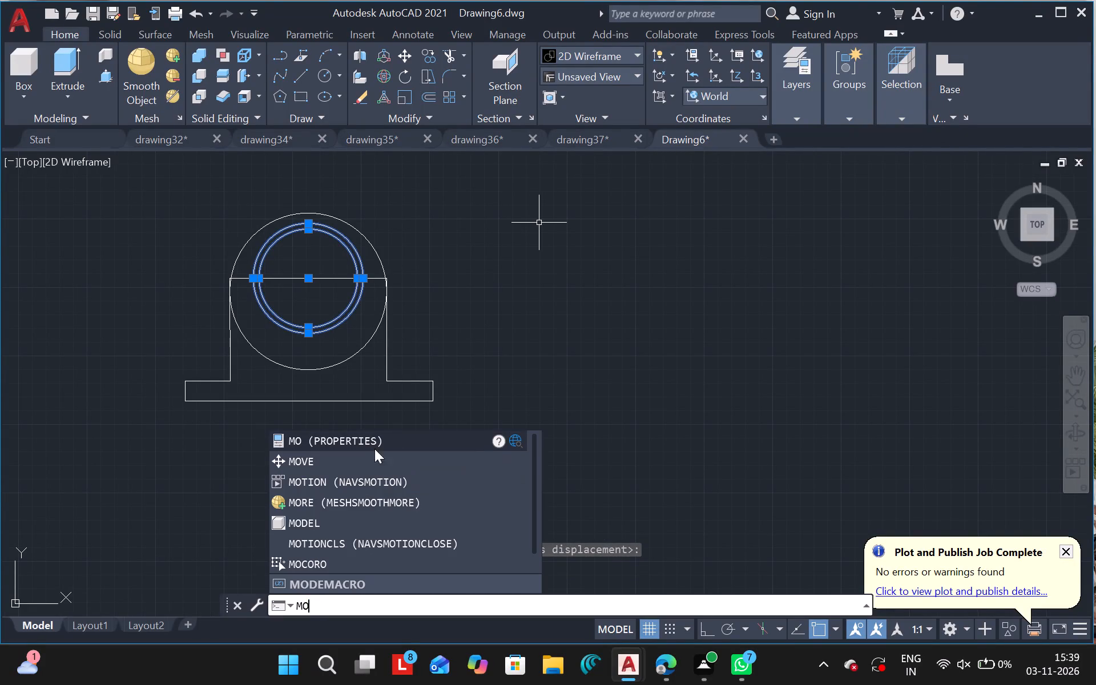
pyautogui.click(350, 457)
pyautogui.moveTo(593, 333); pyautogui.dragTo(590, 345)
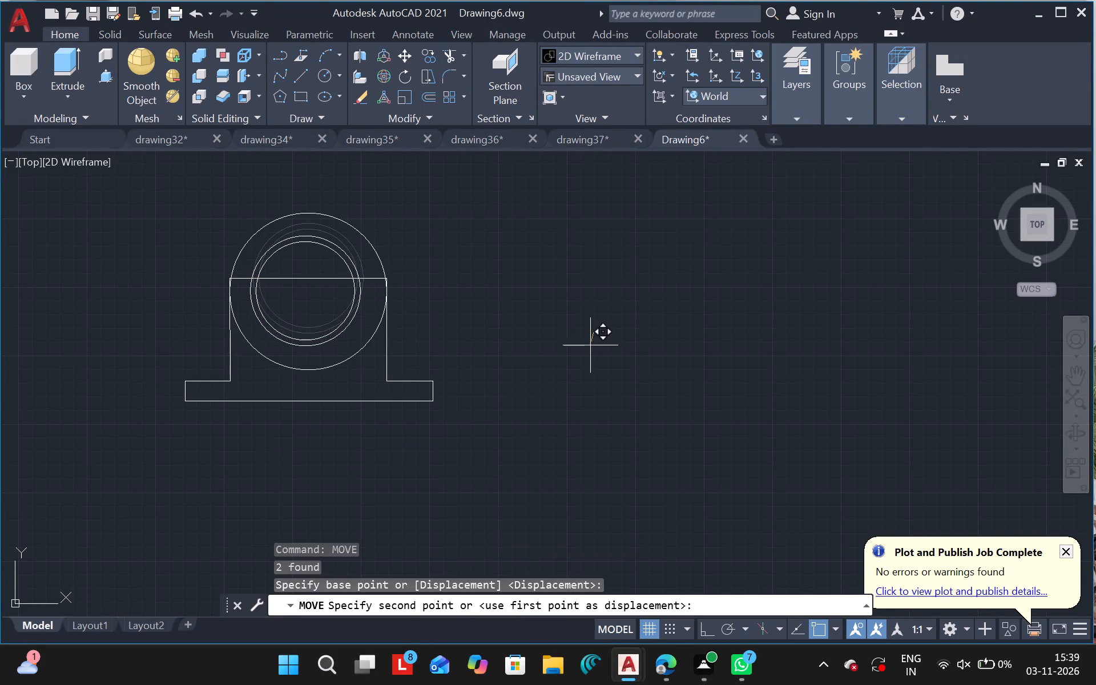
pyautogui.moveTo(590, 345); pyautogui.dragTo(590, 346)
pyautogui.click(590, 346)
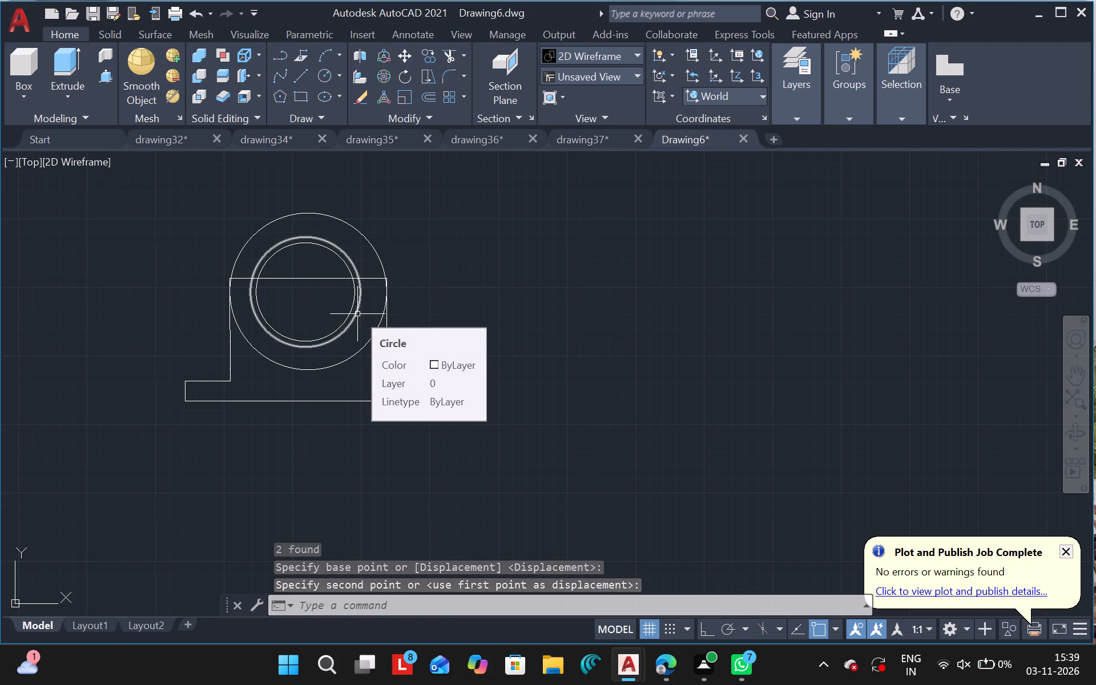
# Delete the horizontal line crossing the circles between the tops of the upright sides.
pyautogui.click(311, 279)
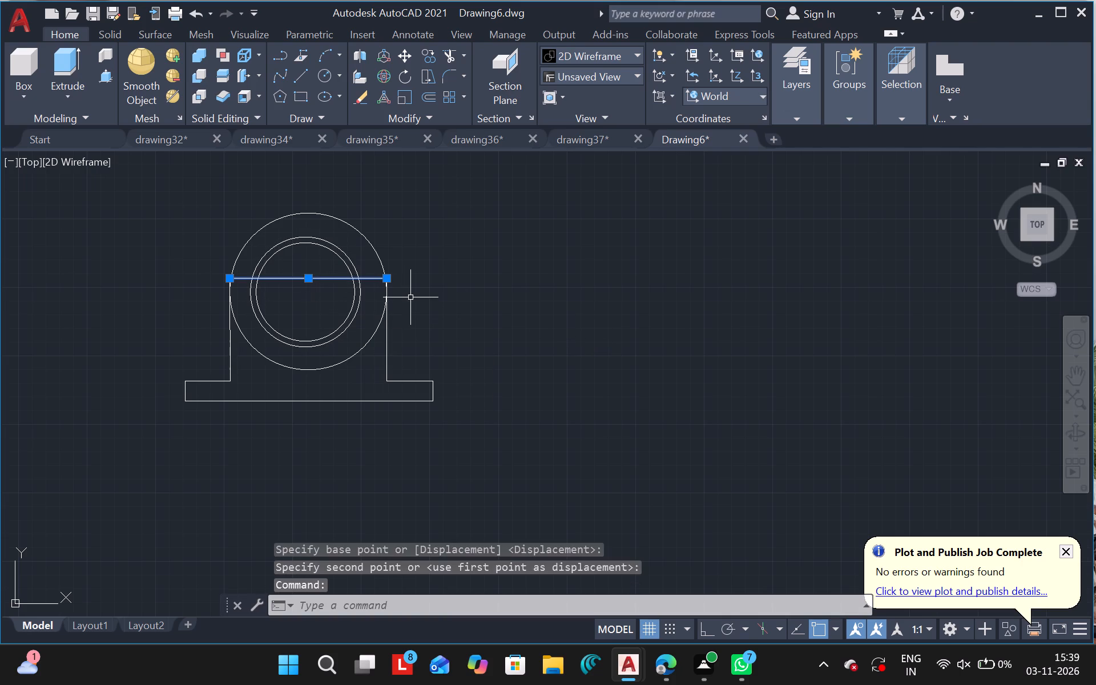
pyautogui.press('Delete')
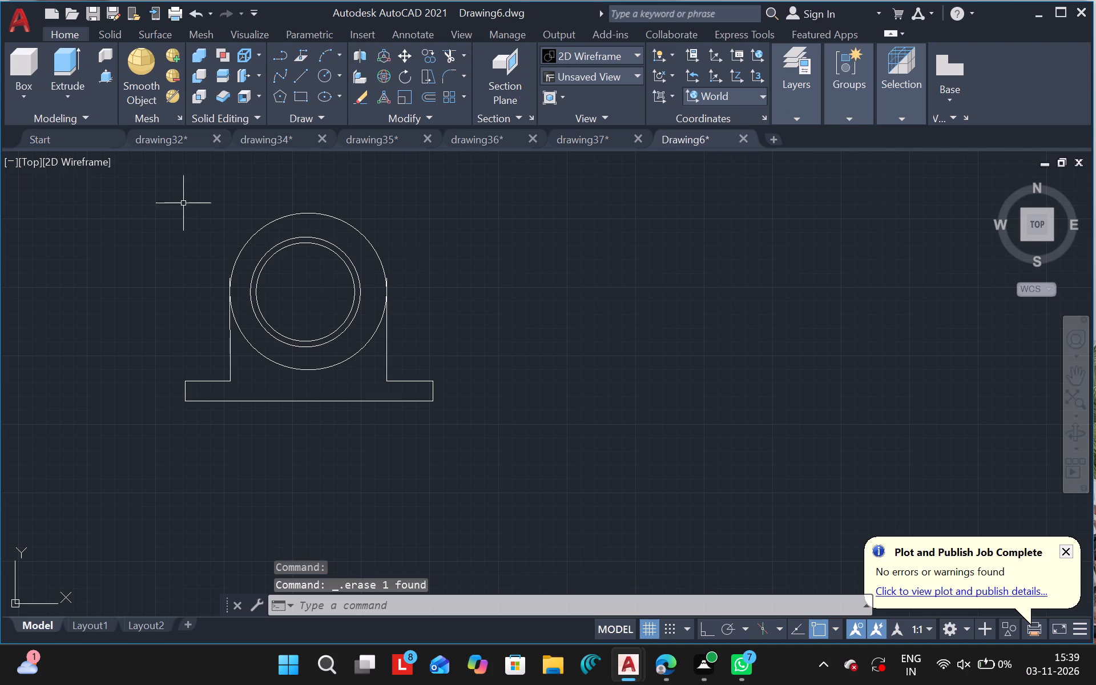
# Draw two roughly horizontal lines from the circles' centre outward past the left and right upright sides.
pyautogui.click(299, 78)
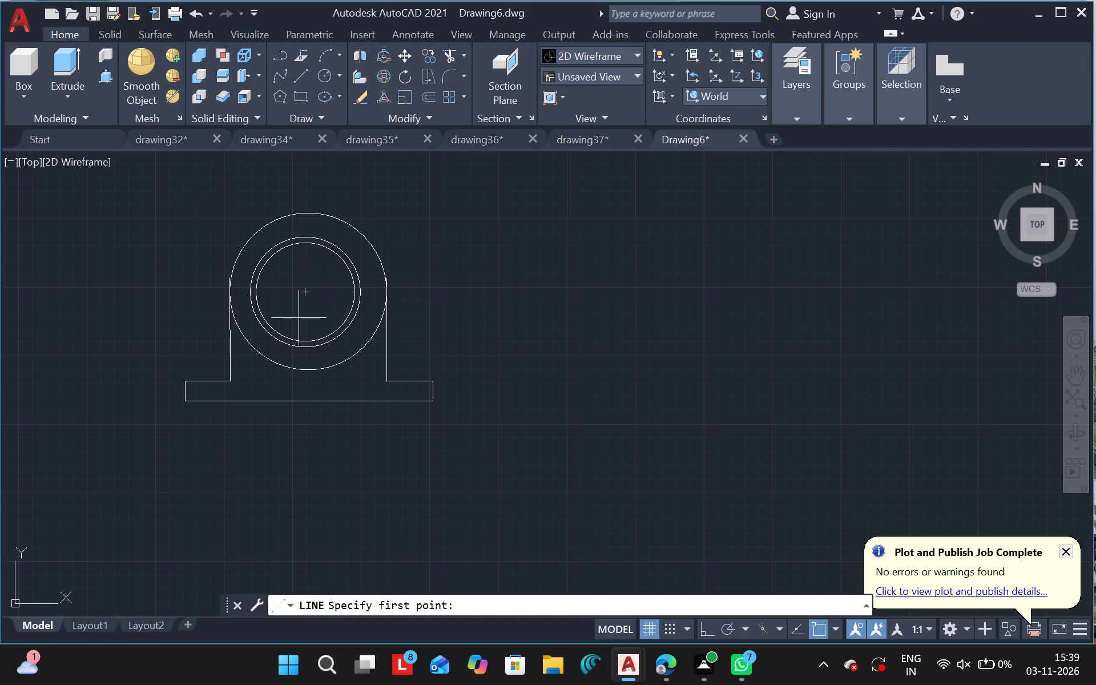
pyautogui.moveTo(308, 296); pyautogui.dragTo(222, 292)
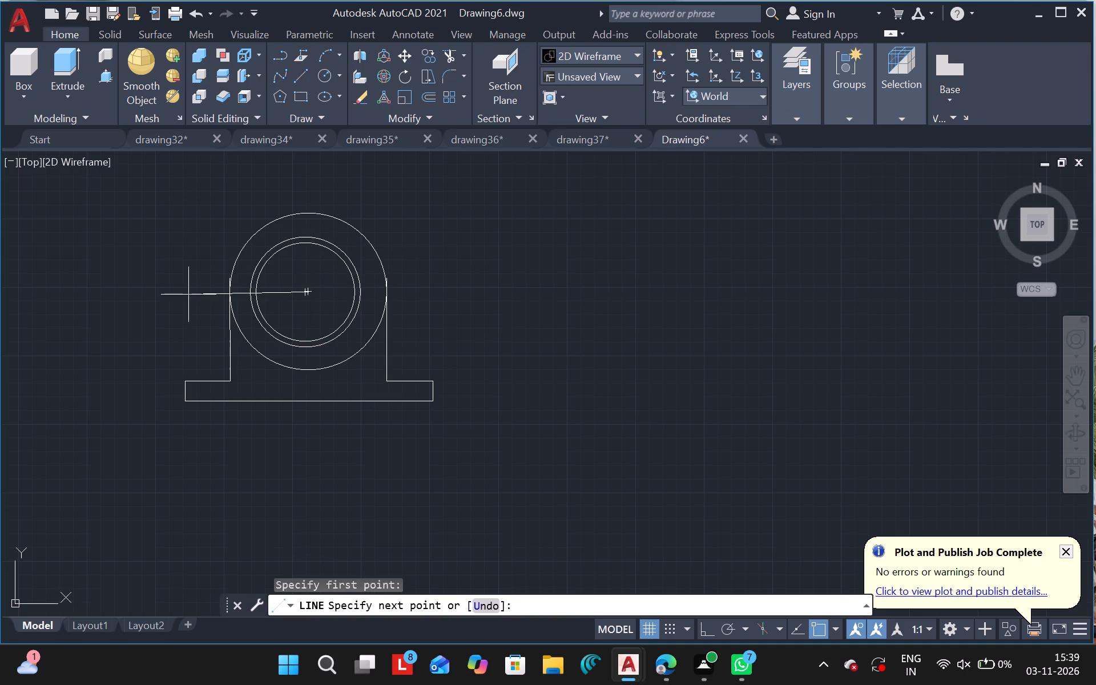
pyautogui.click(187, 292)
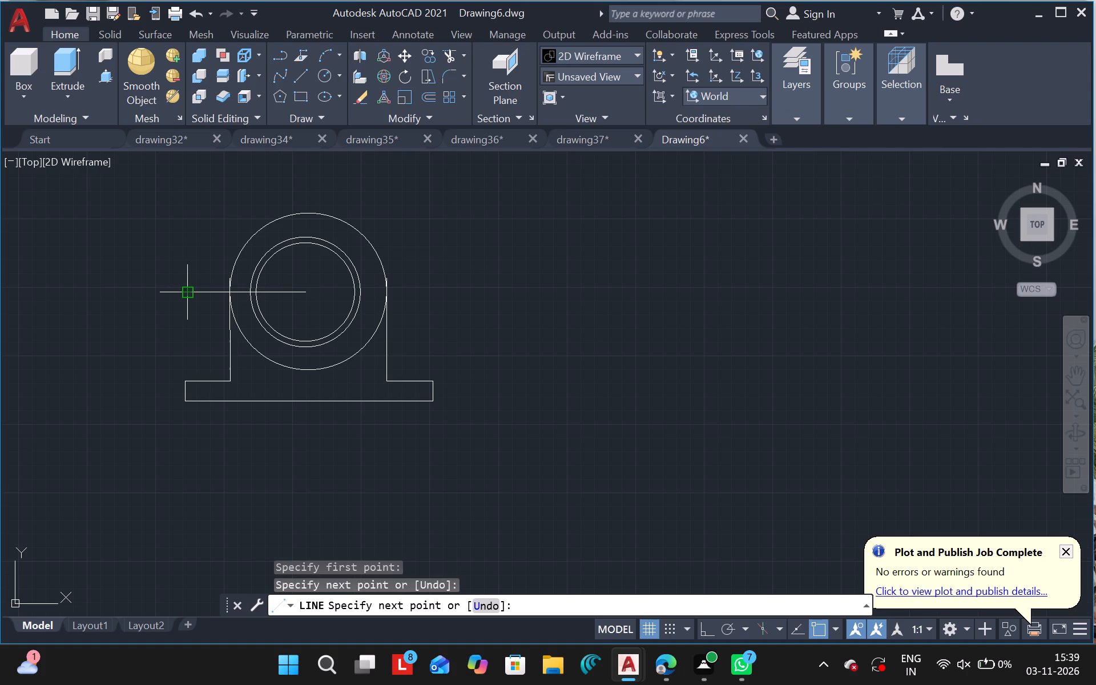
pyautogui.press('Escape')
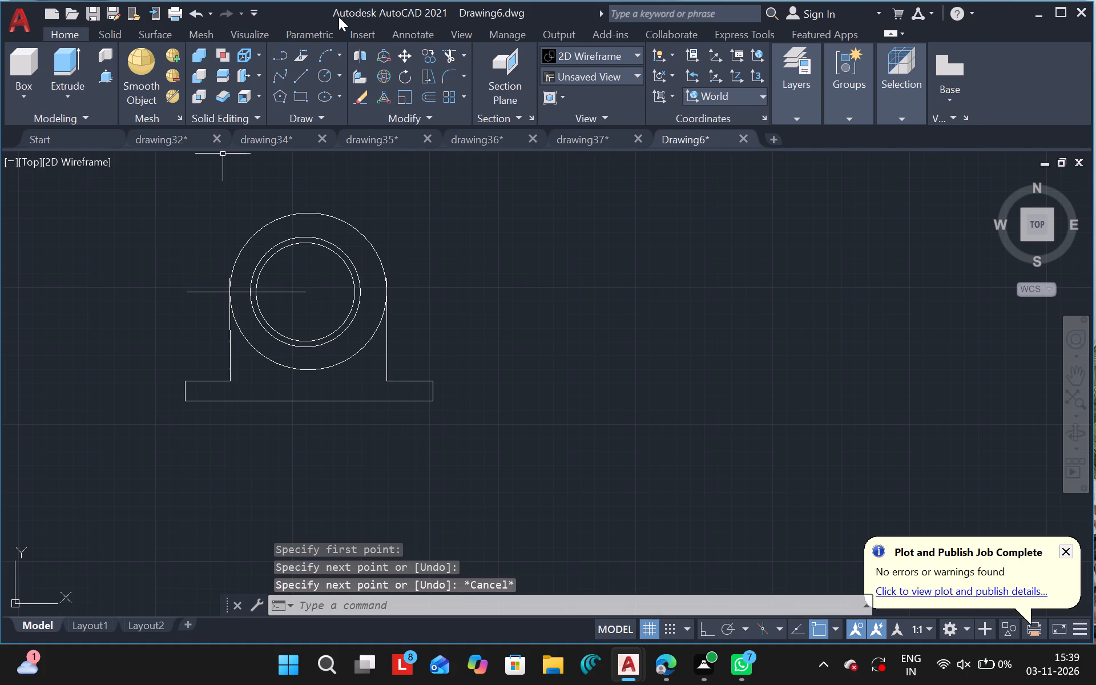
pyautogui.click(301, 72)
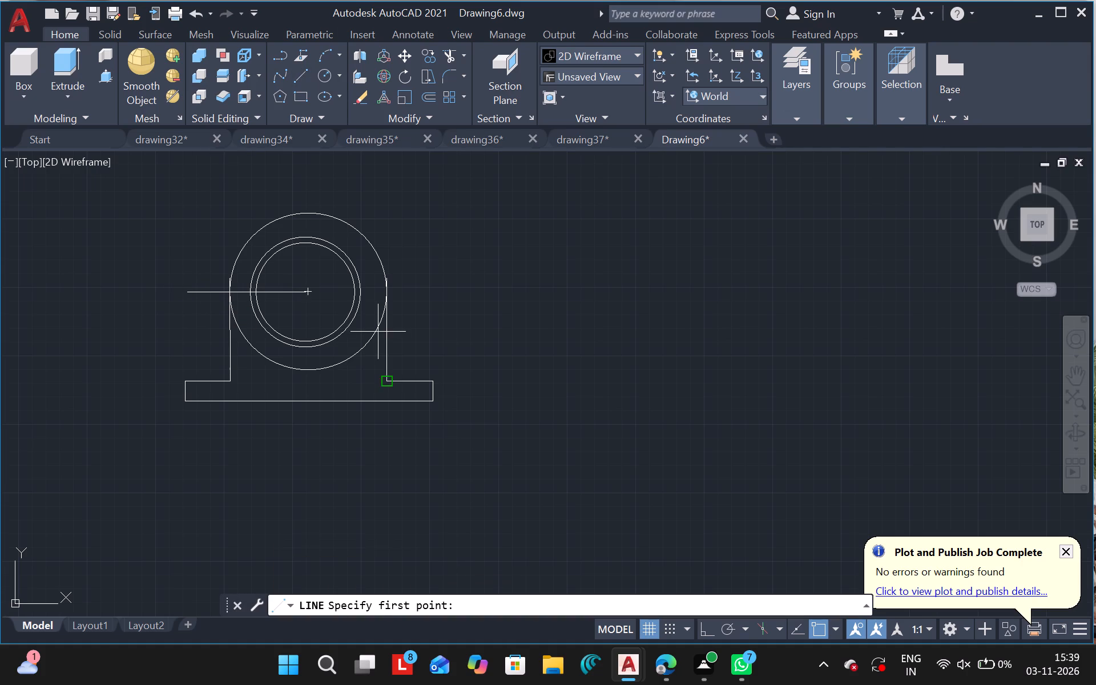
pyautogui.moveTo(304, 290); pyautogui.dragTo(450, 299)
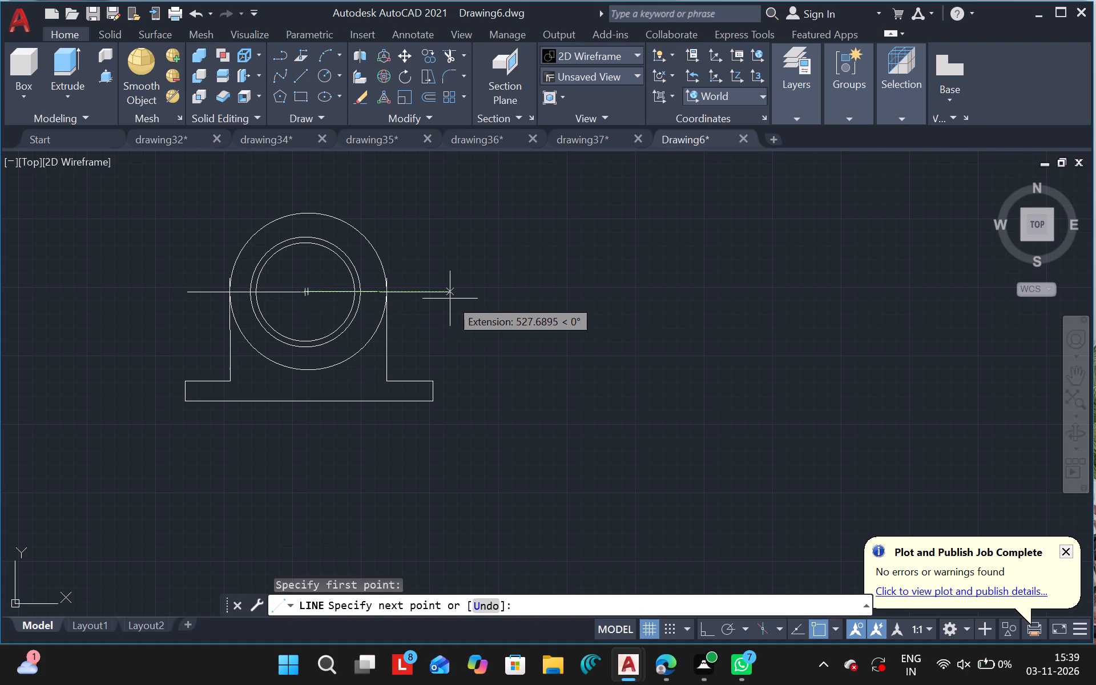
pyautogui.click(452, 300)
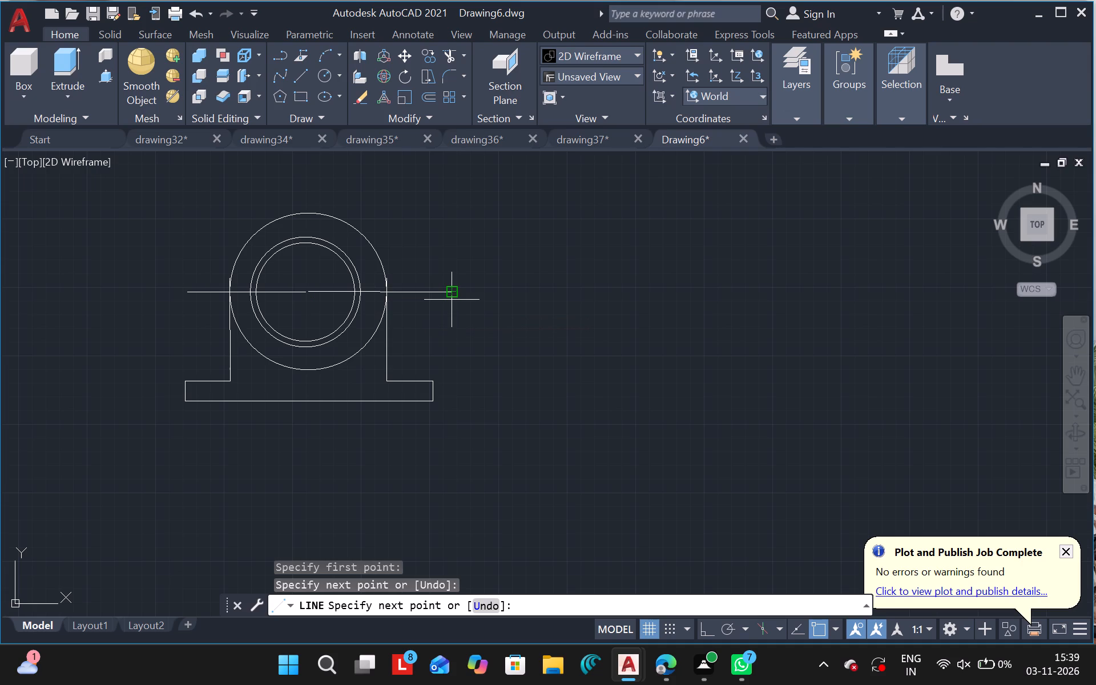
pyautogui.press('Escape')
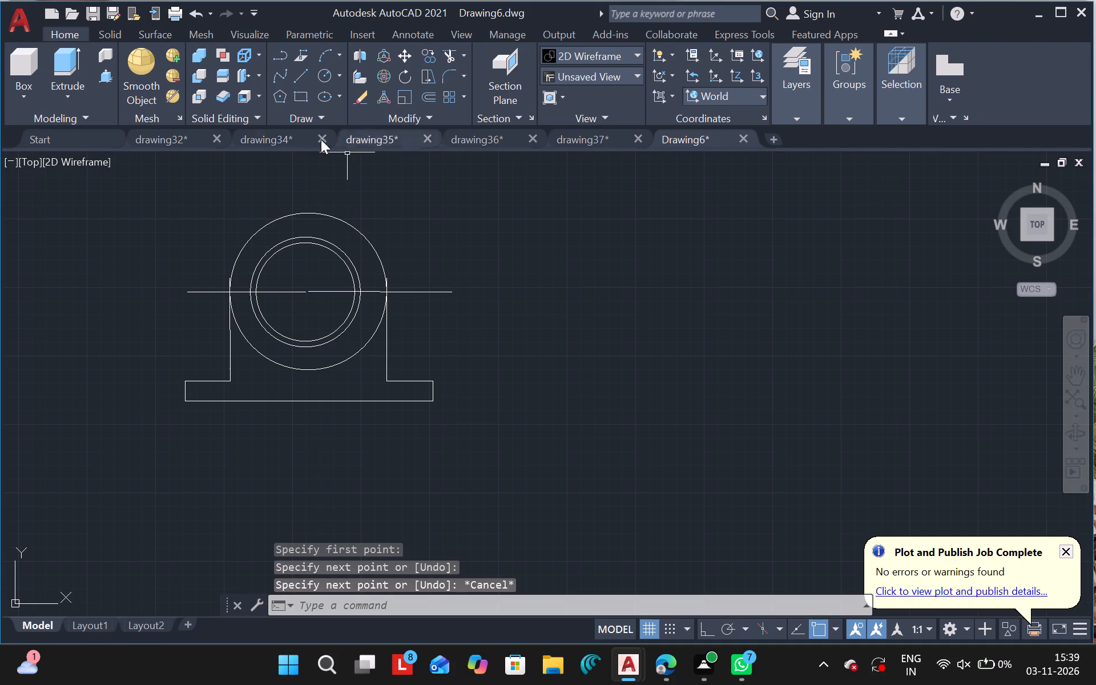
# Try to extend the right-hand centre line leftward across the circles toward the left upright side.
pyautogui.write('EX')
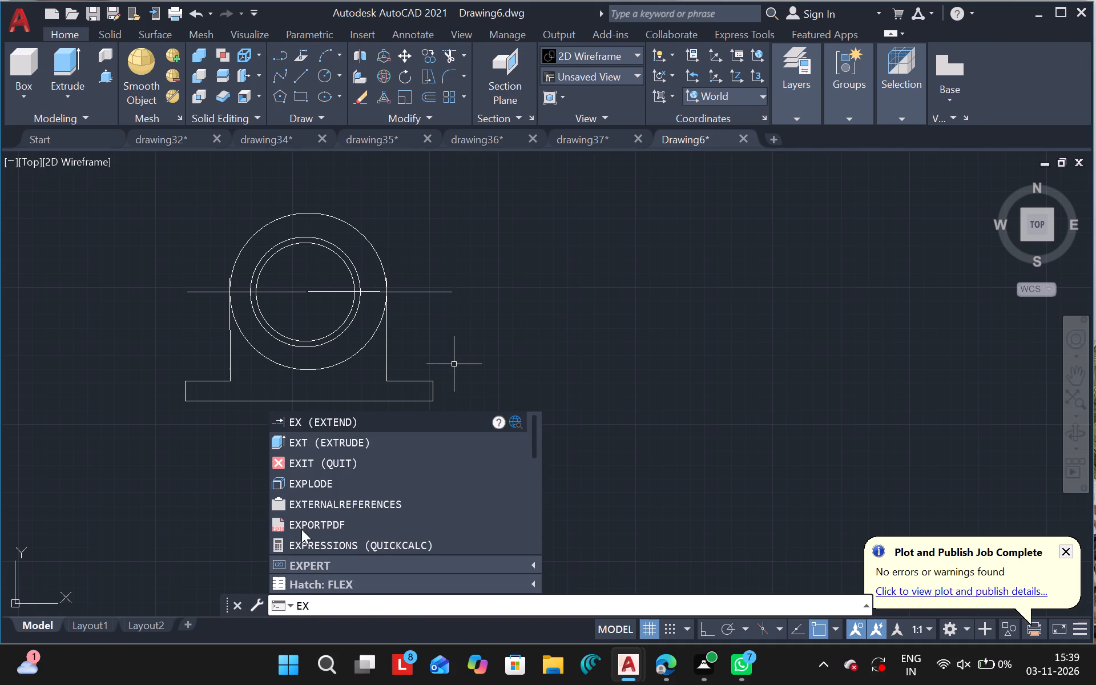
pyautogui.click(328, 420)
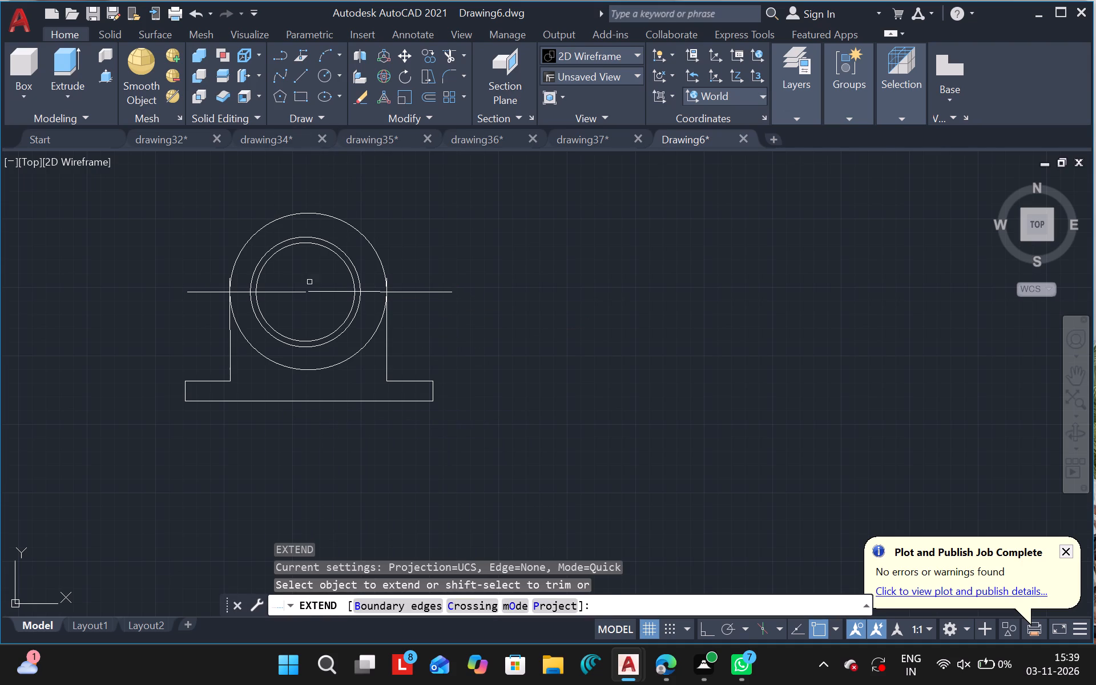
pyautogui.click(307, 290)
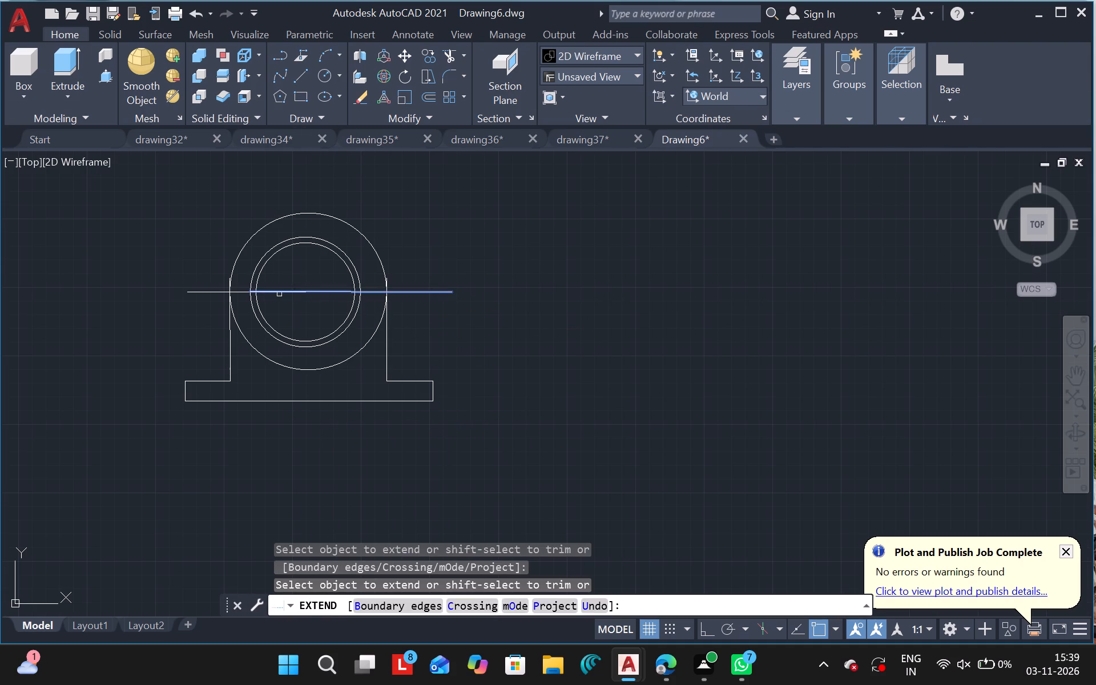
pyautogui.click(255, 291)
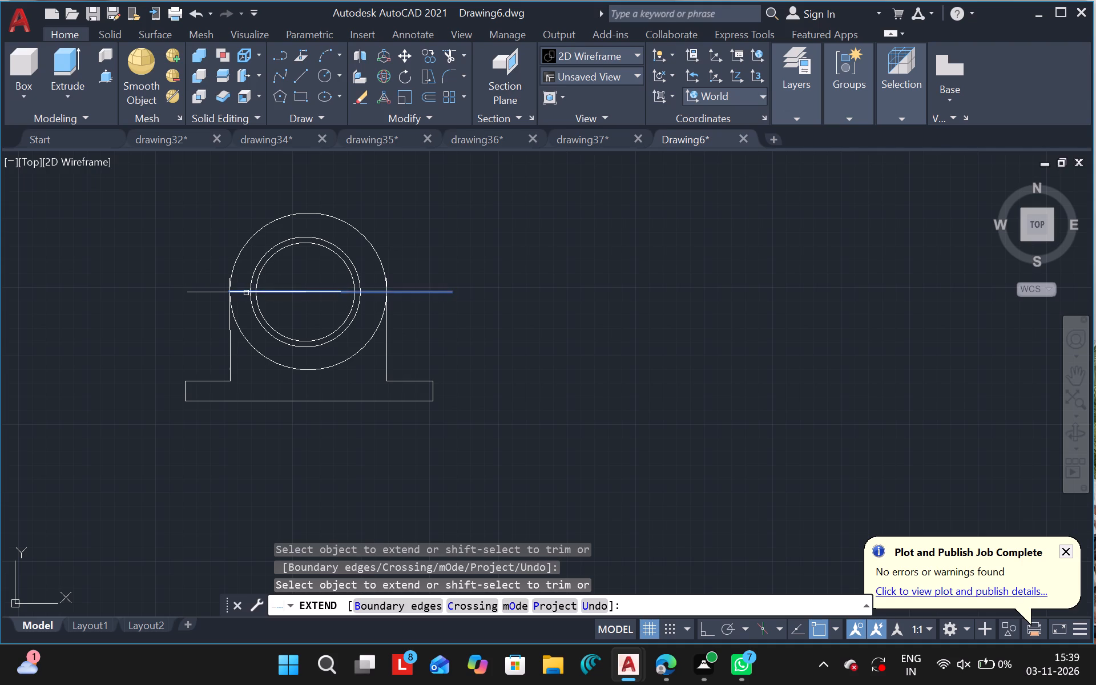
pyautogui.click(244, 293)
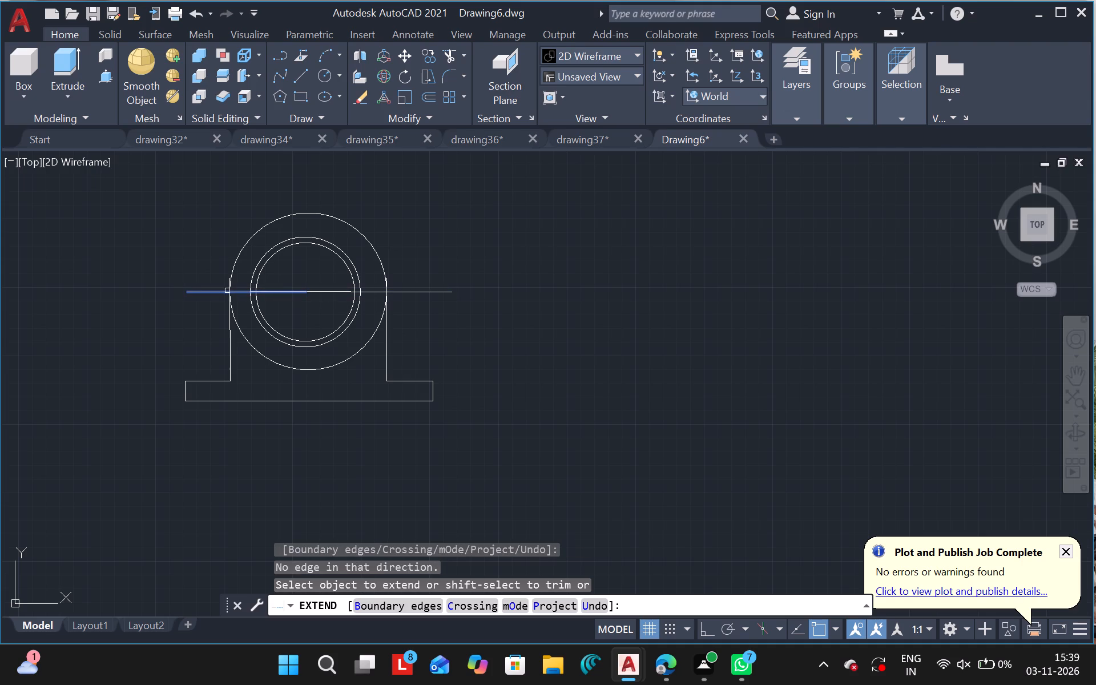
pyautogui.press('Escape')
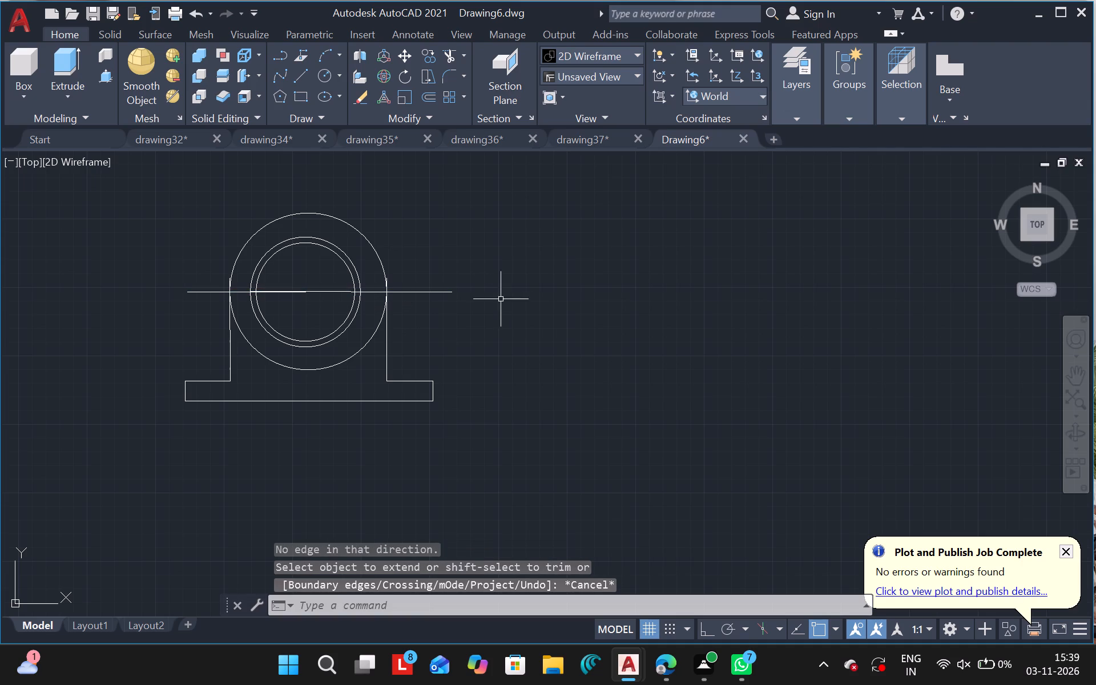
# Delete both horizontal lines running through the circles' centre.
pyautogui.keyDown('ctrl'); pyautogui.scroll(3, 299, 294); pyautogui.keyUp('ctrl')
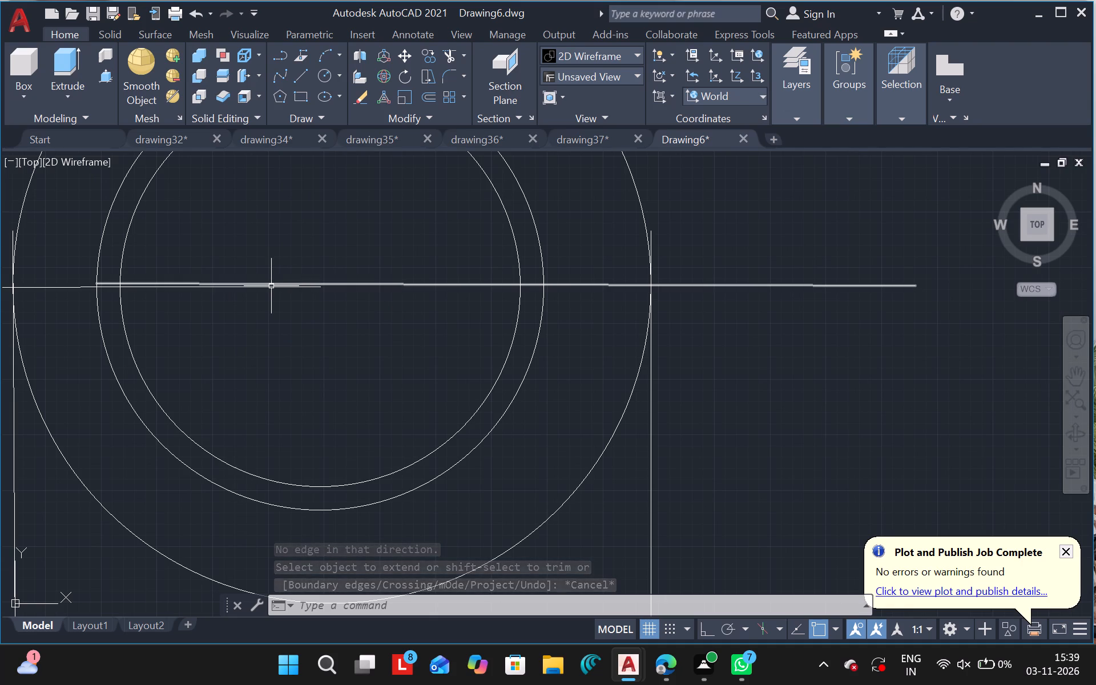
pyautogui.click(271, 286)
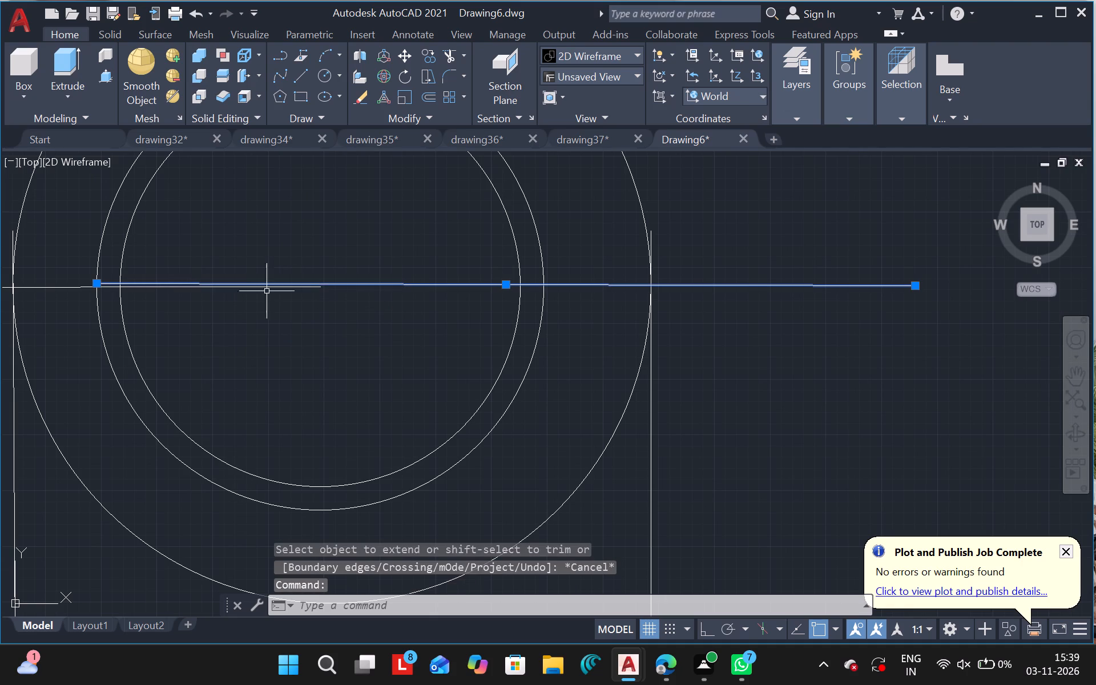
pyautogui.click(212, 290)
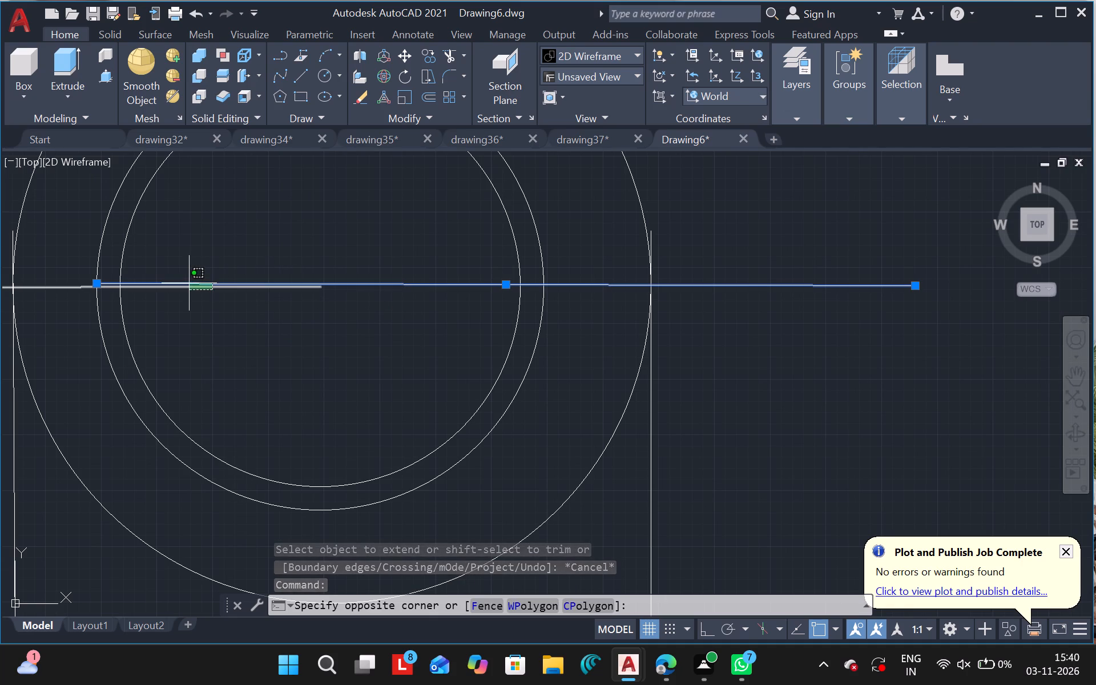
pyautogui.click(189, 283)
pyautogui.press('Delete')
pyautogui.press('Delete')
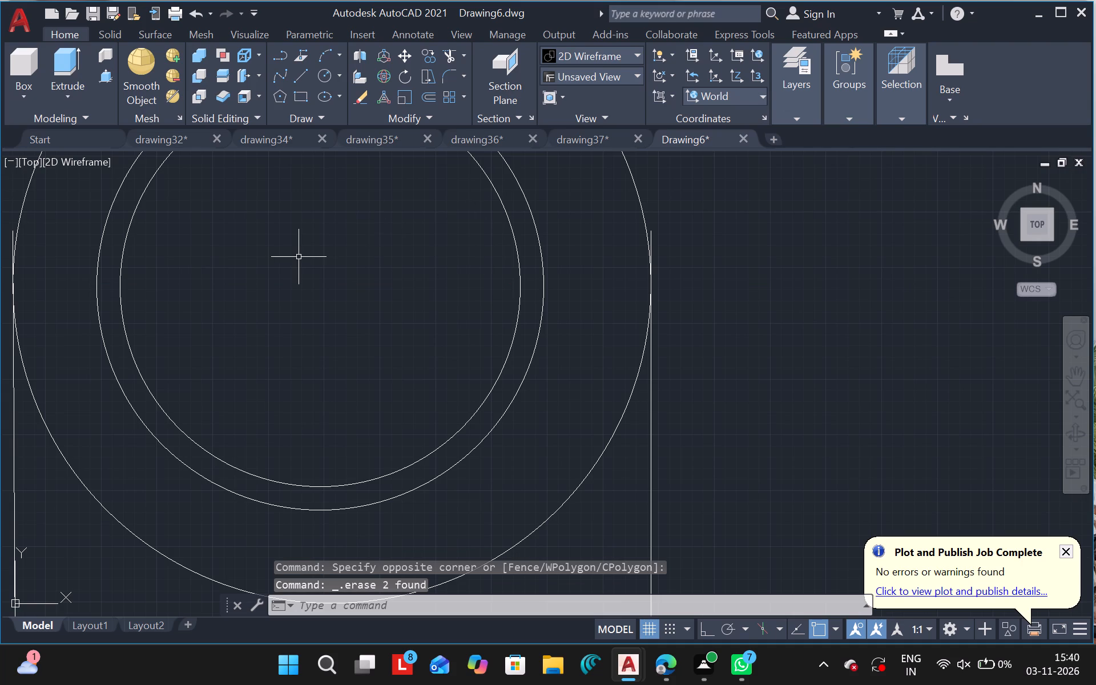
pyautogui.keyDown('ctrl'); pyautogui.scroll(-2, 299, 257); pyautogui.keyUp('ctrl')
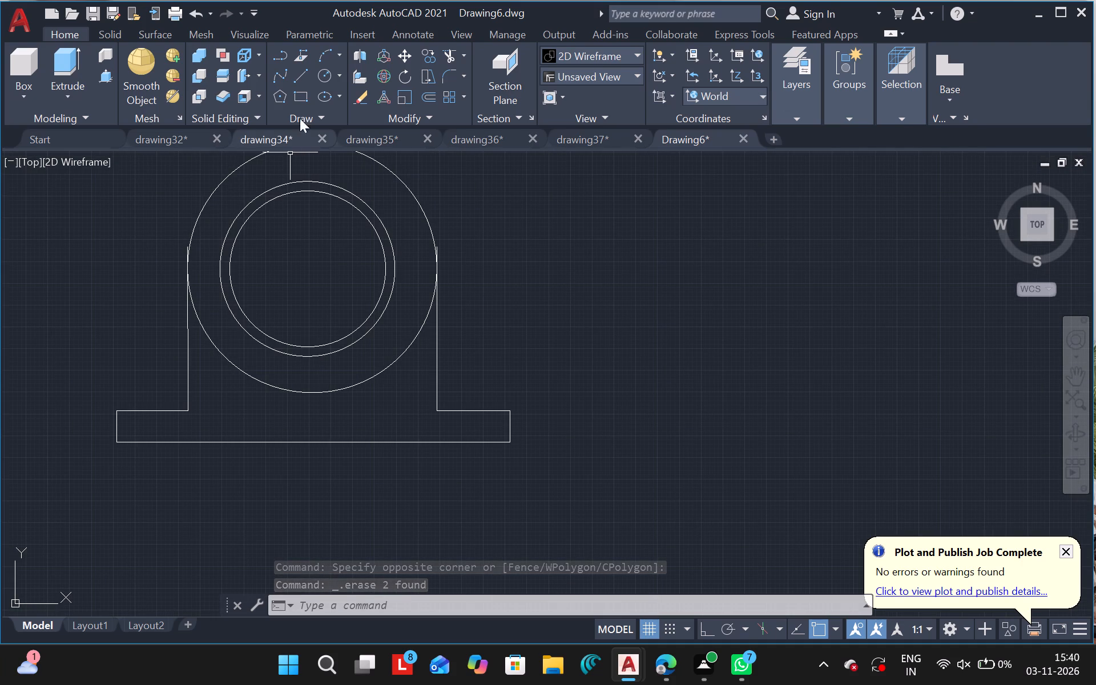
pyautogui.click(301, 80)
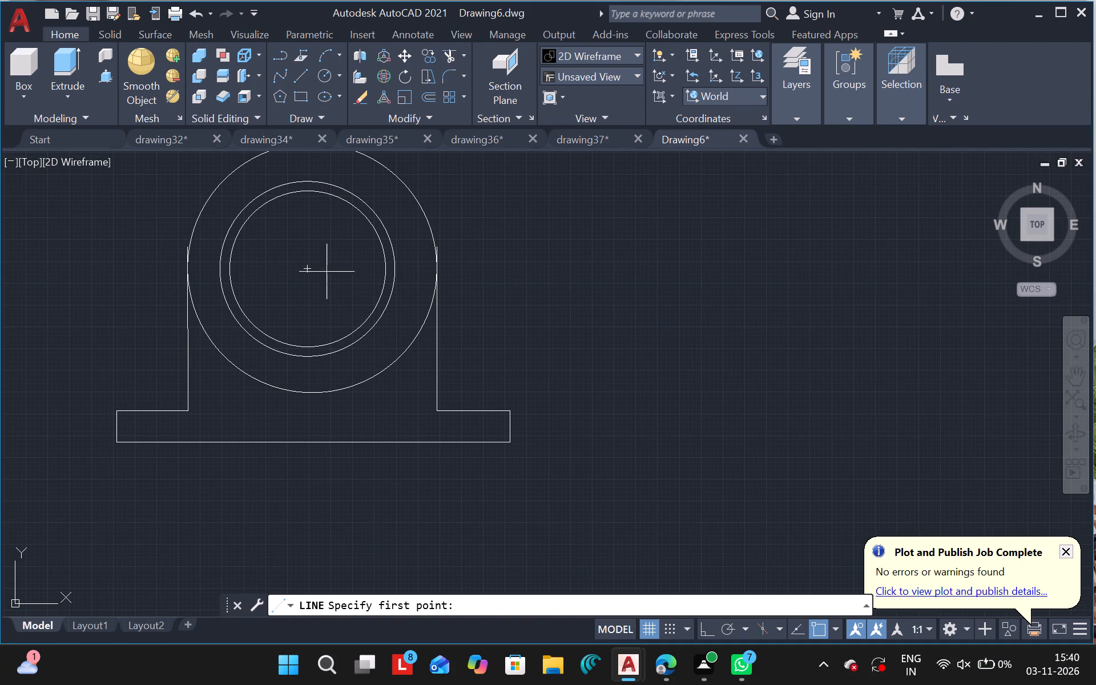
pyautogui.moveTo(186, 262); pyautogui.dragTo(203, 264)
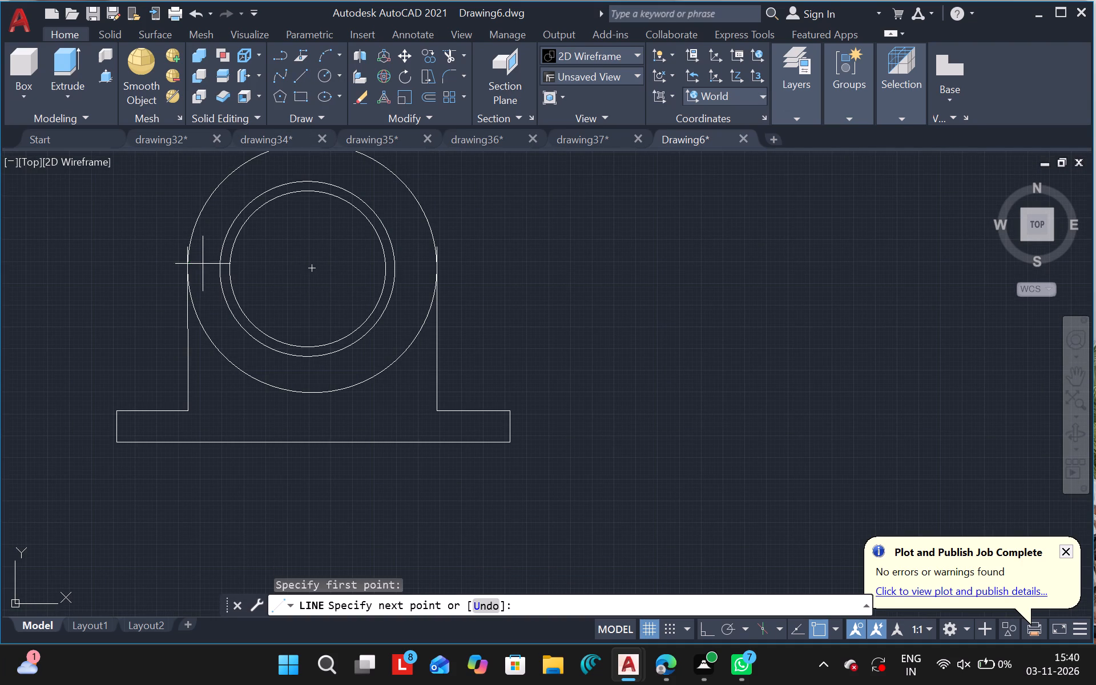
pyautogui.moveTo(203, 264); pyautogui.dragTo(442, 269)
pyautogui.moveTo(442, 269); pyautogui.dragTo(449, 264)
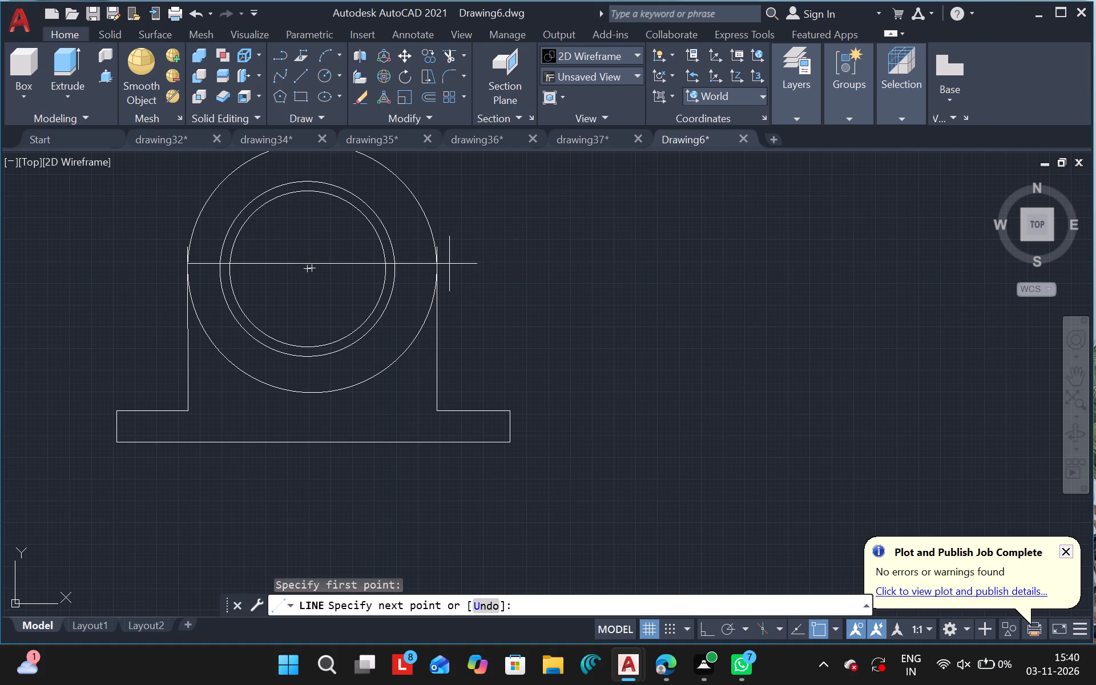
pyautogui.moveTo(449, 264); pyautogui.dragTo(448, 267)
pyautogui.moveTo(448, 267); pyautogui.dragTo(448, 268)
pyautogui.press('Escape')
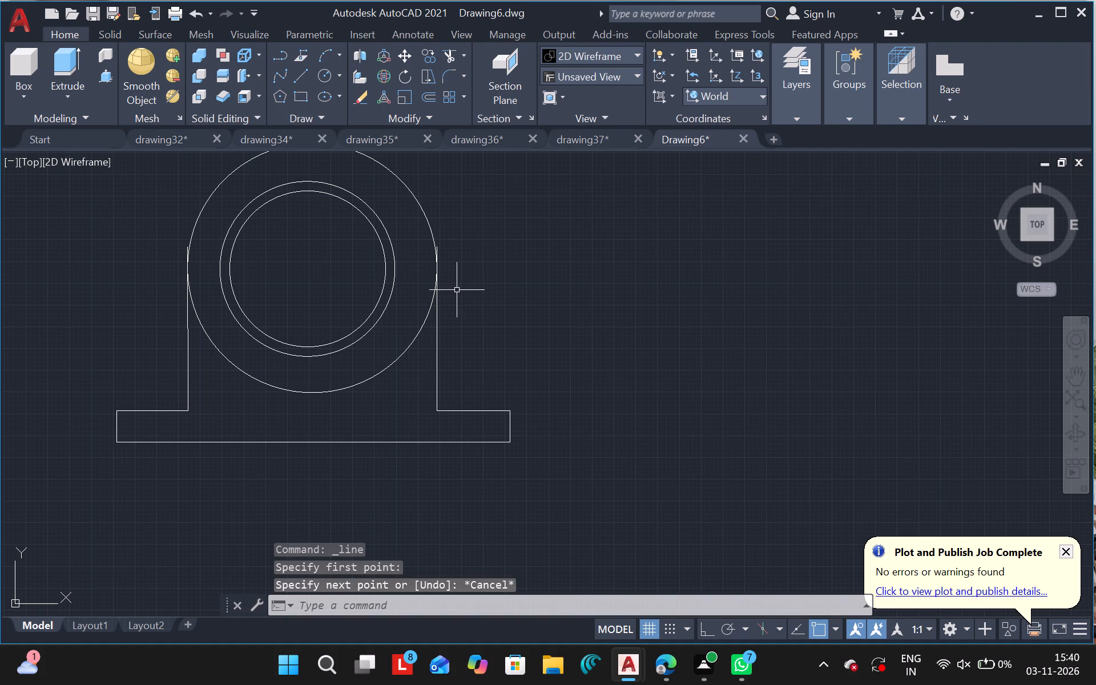
# Draw two horizontal lines from the inner circles' centre, one past the left upright side and one past the right.
pyautogui.click(299, 71)
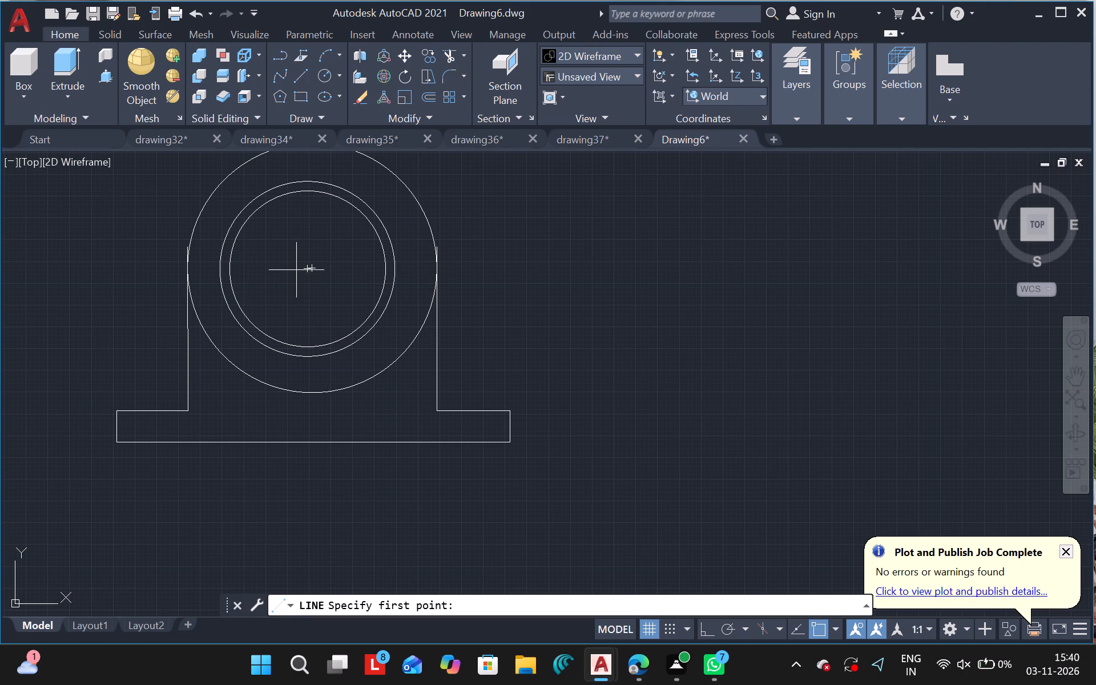
pyautogui.moveTo(306, 270); pyautogui.dragTo(212, 273)
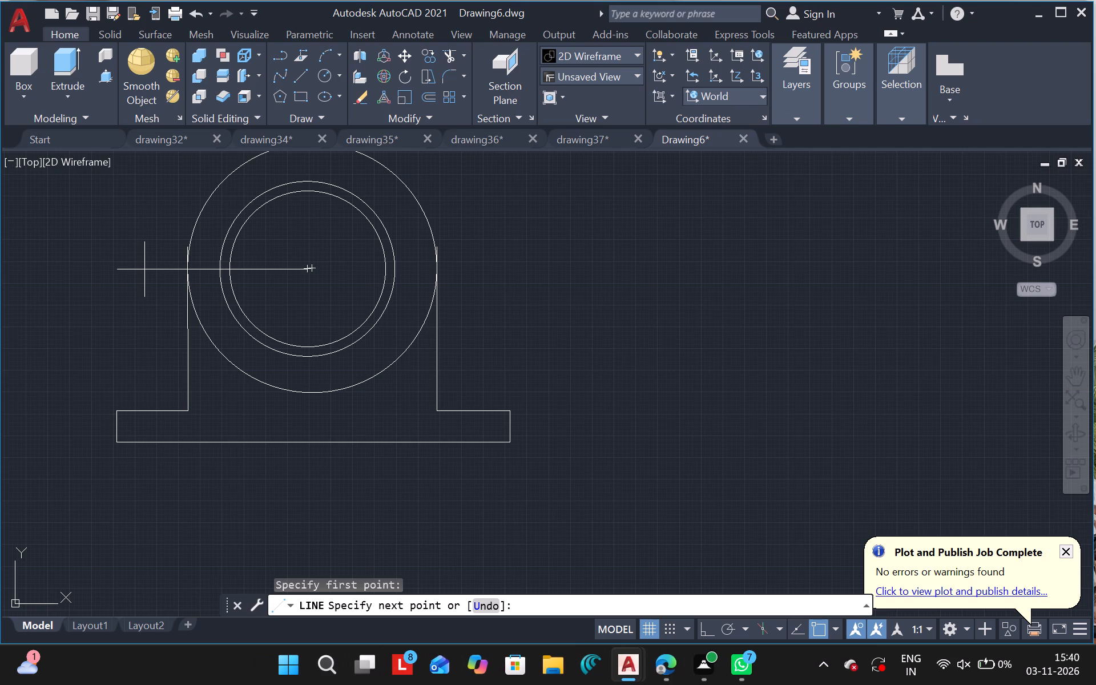
pyautogui.click(144, 269)
pyautogui.press('Escape')
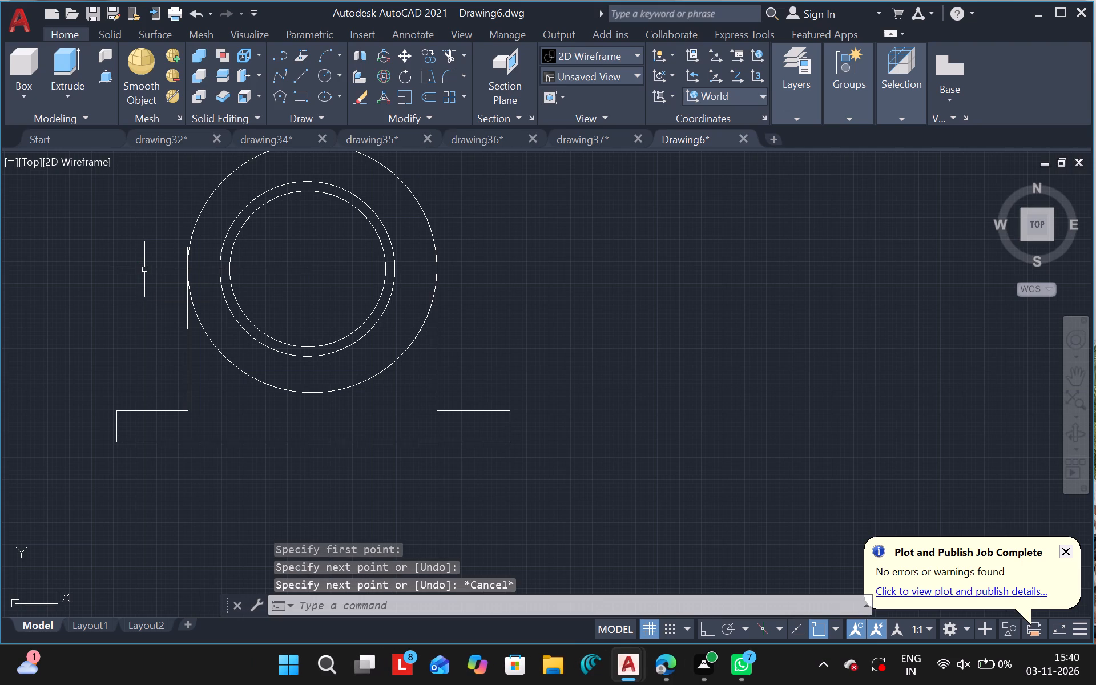
pyautogui.click(296, 85)
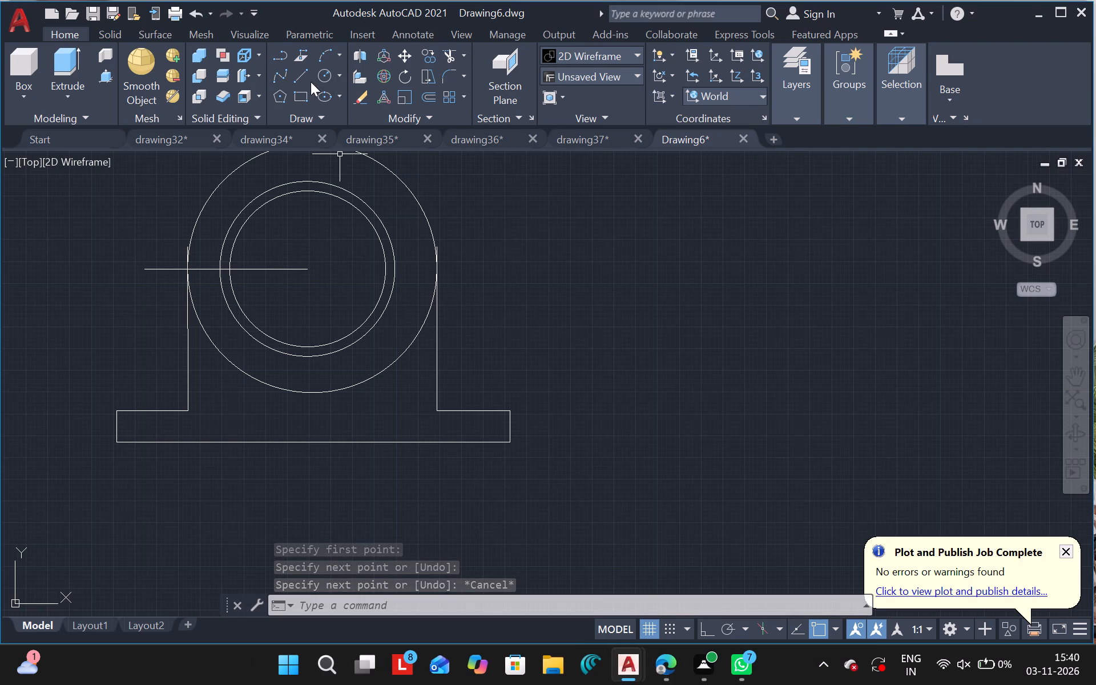
pyautogui.click(303, 78)
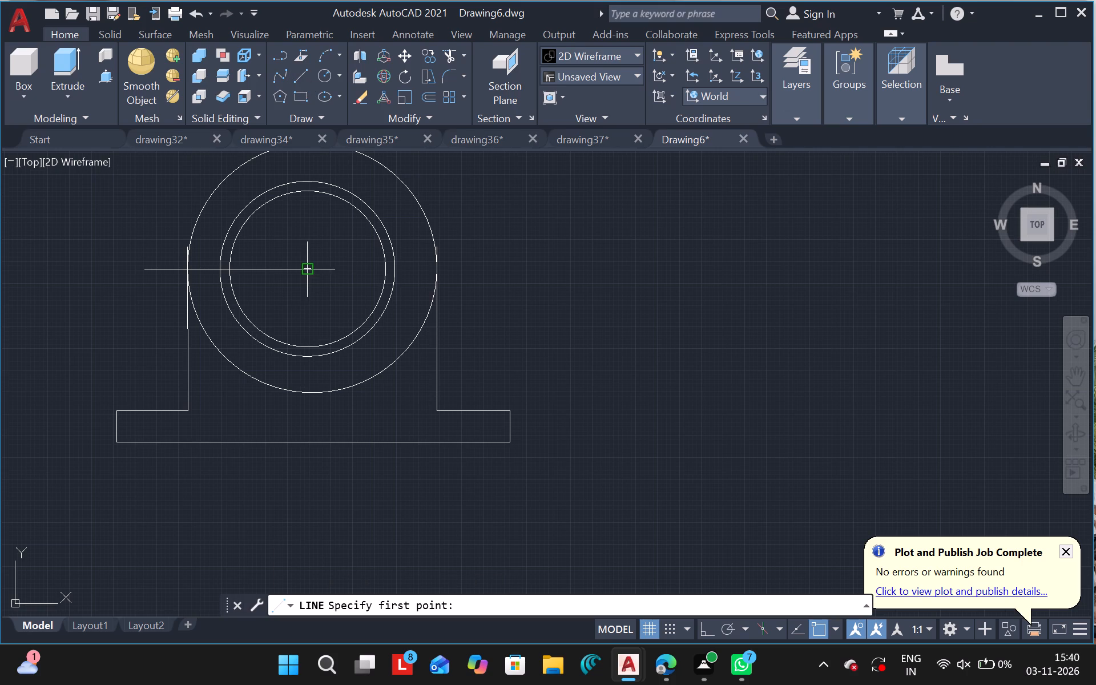
pyautogui.moveTo(307, 271); pyautogui.dragTo(414, 275)
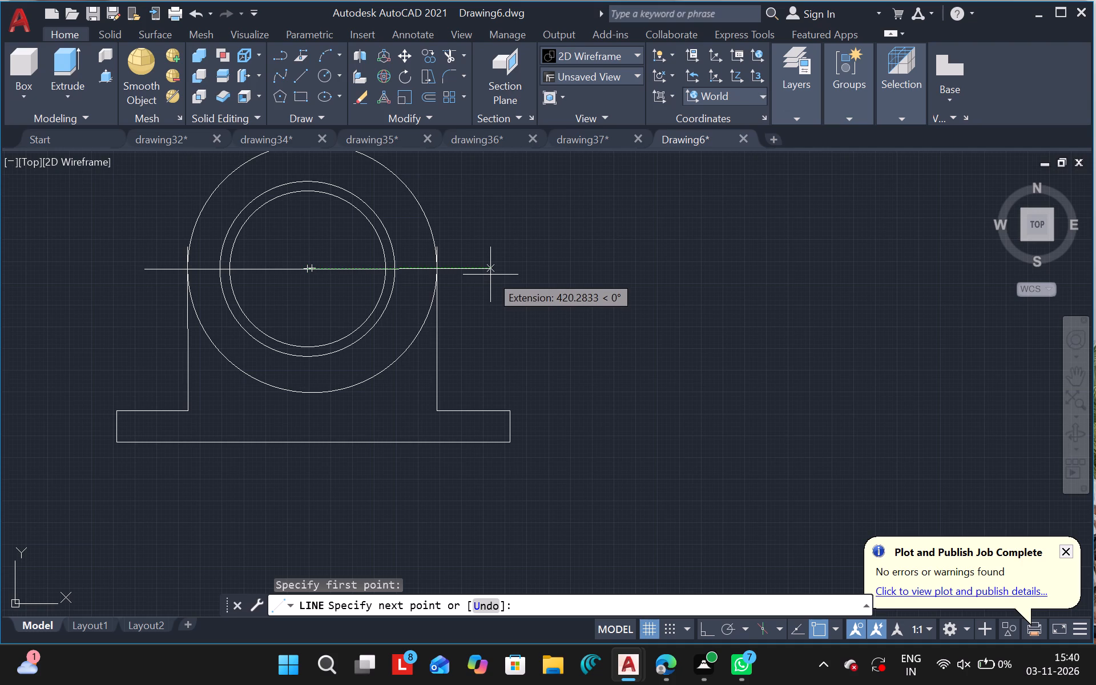
pyautogui.click(490, 275)
pyautogui.press('Escape')
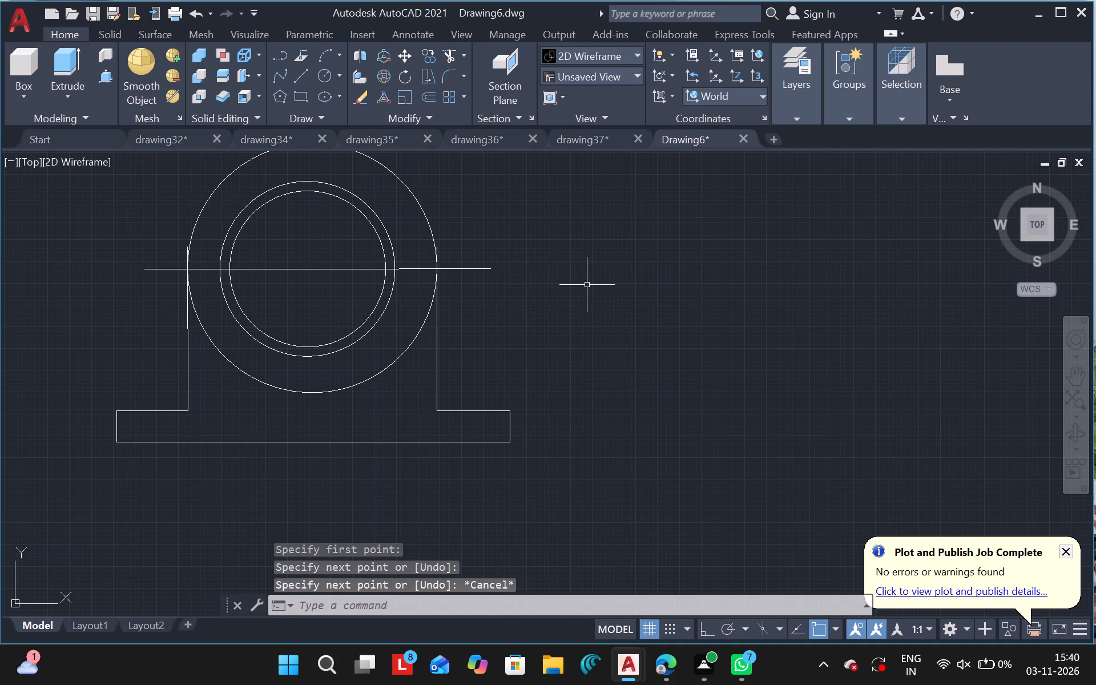
# Trim the right upright's stub above the circles' centre line and both outer ends of the horizontal lines past the uprights.
pyautogui.write('TR')
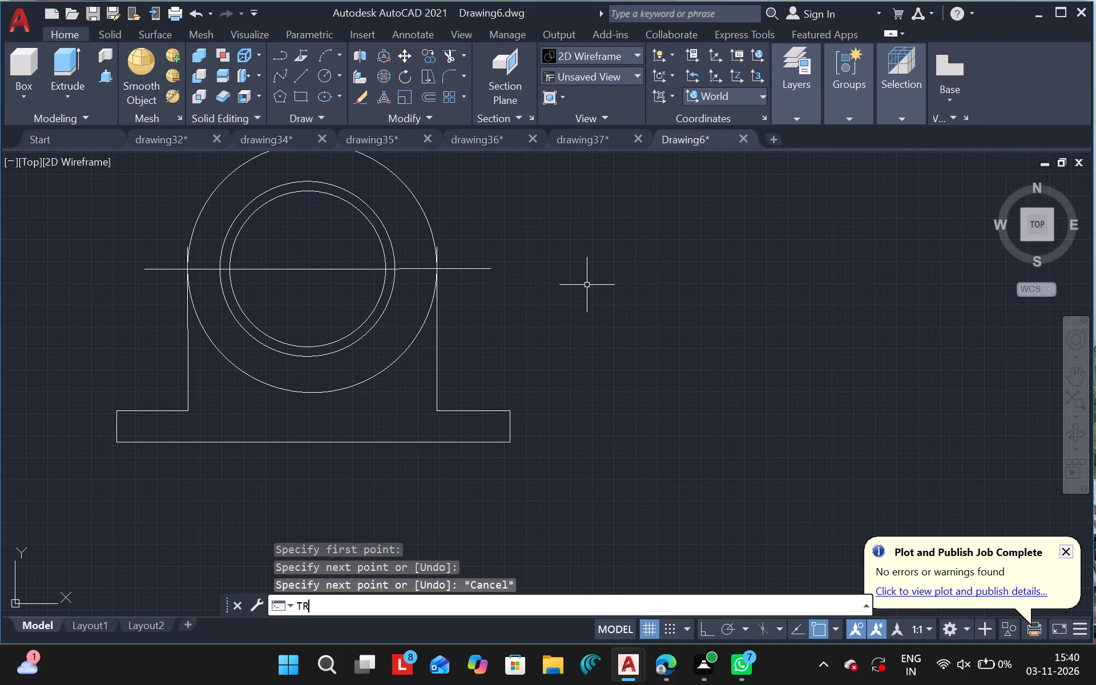
pyautogui.click(331, 448)
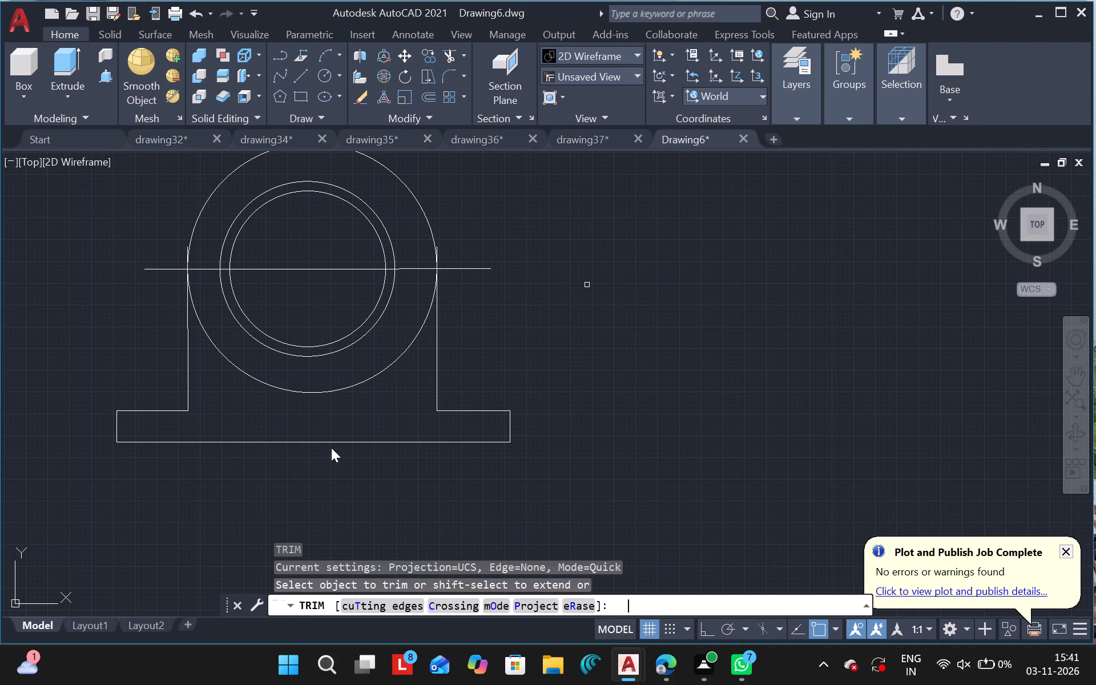
pyautogui.click(437, 252)
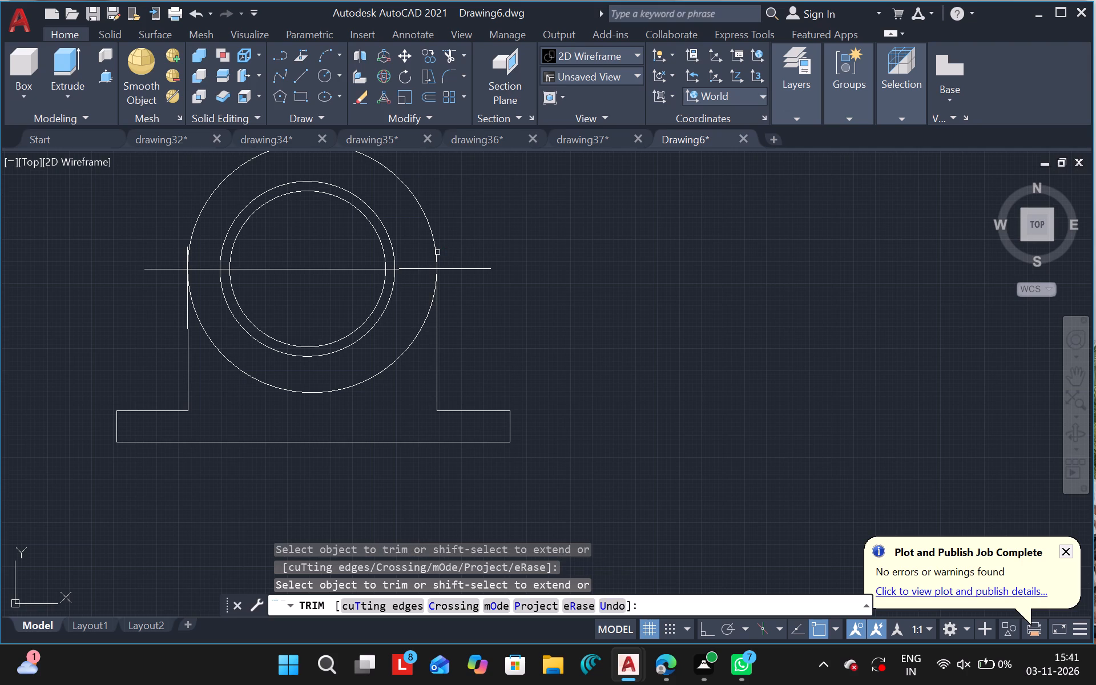
pyautogui.click(470, 270)
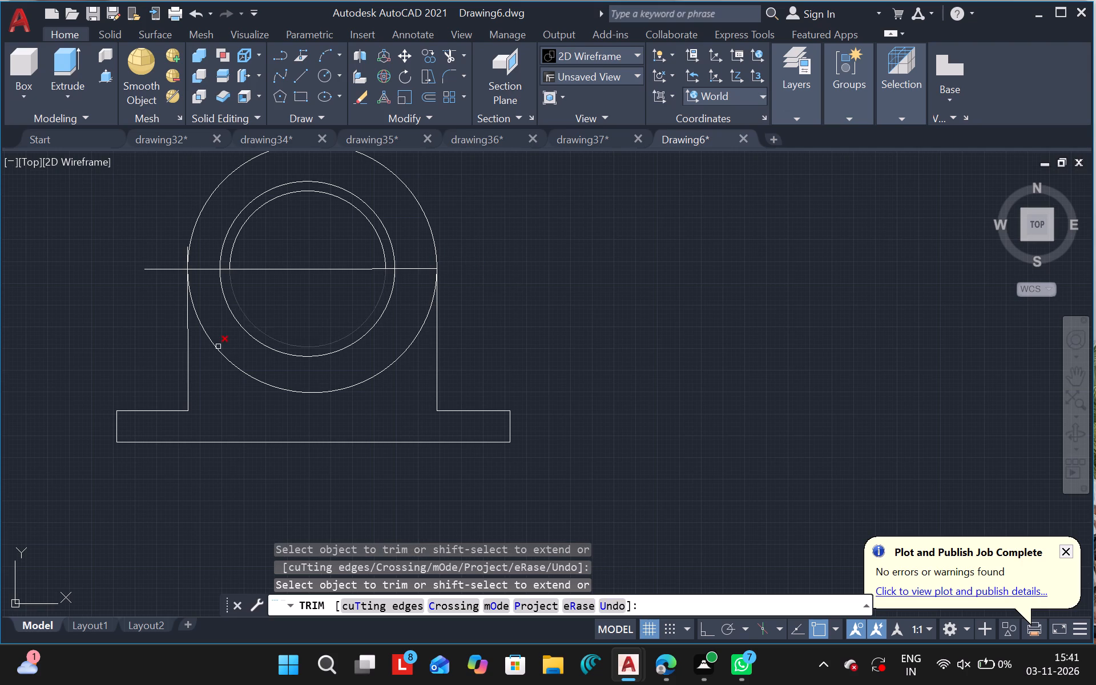
pyautogui.click(152, 271)
# Trim away all remaining horizontal centre-line segments inside and between the front view's circles.
pyautogui.click(297, 272)
pyautogui.click(298, 258)
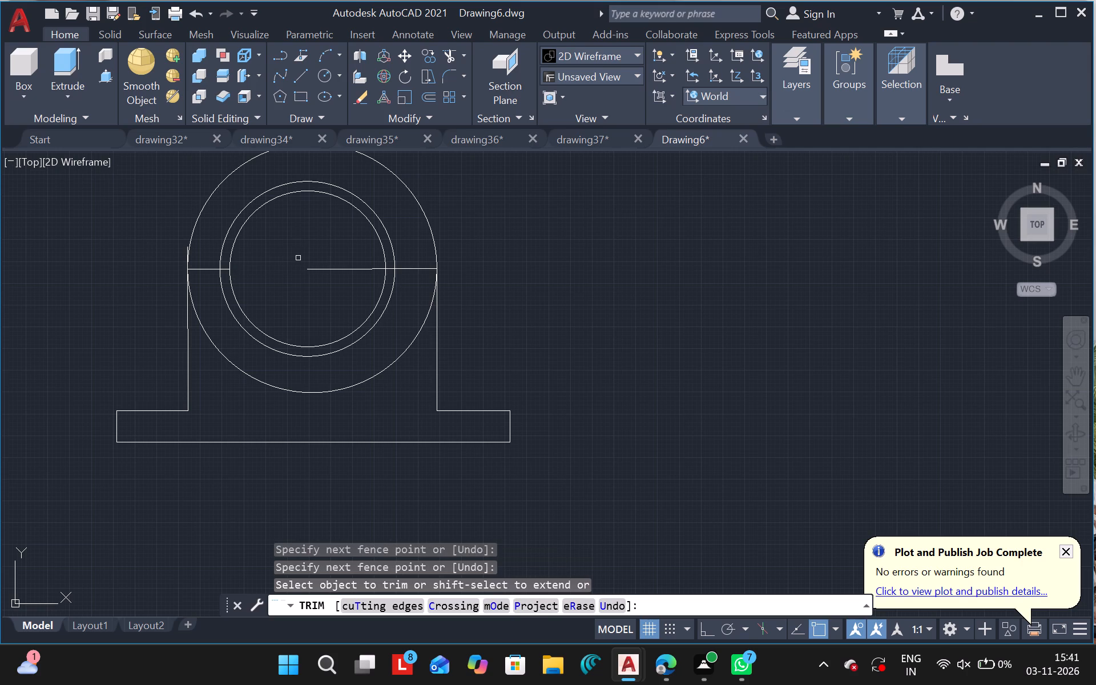
pyautogui.moveTo(331, 256); pyautogui.dragTo(326, 289)
pyautogui.click(326, 289)
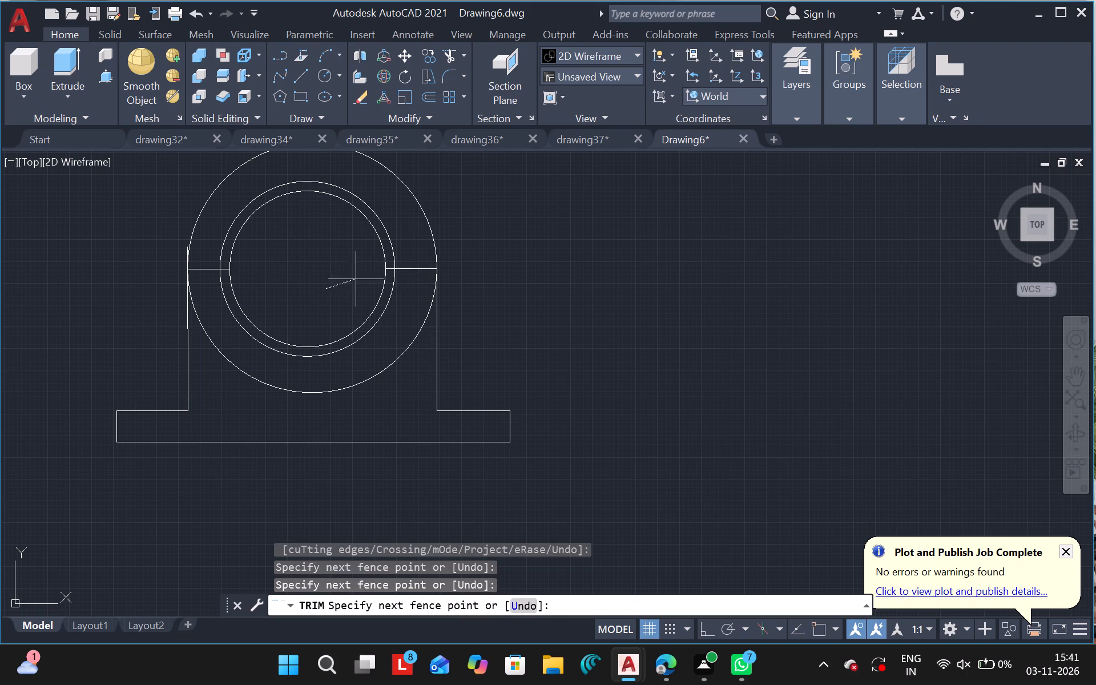
pyautogui.click(340, 265)
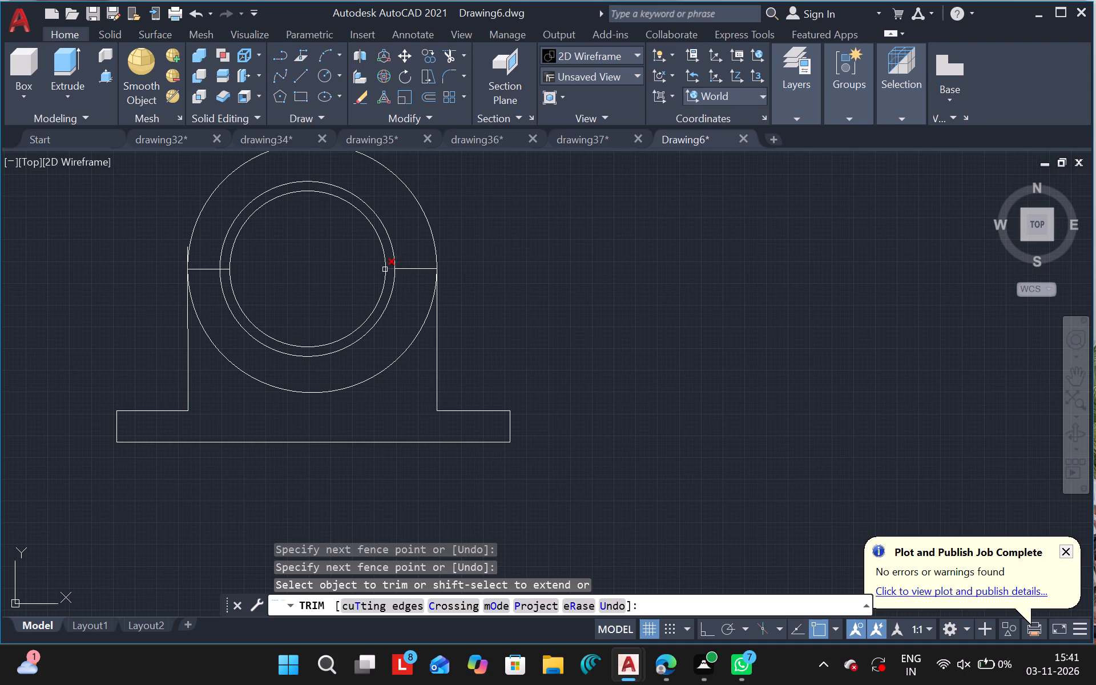
pyautogui.moveTo(385, 269); pyautogui.dragTo(404, 269)
pyautogui.click(404, 269)
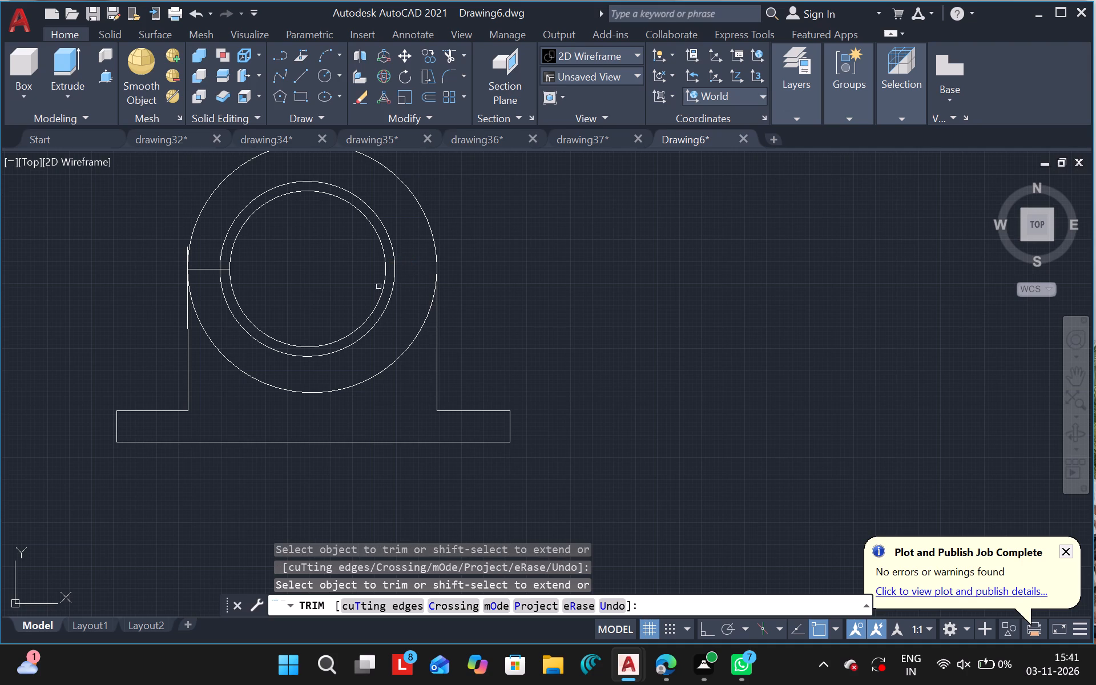
pyautogui.click(225, 270)
pyautogui.click(203, 270)
pyautogui.press('Escape')
# Move the FRONT VIEW label slightly down and left, closer above the front view's outer circle.
pyautogui.keyDown('ctrl'); pyautogui.scroll(-1, 306, 261); pyautogui.keyUp('ctrl')
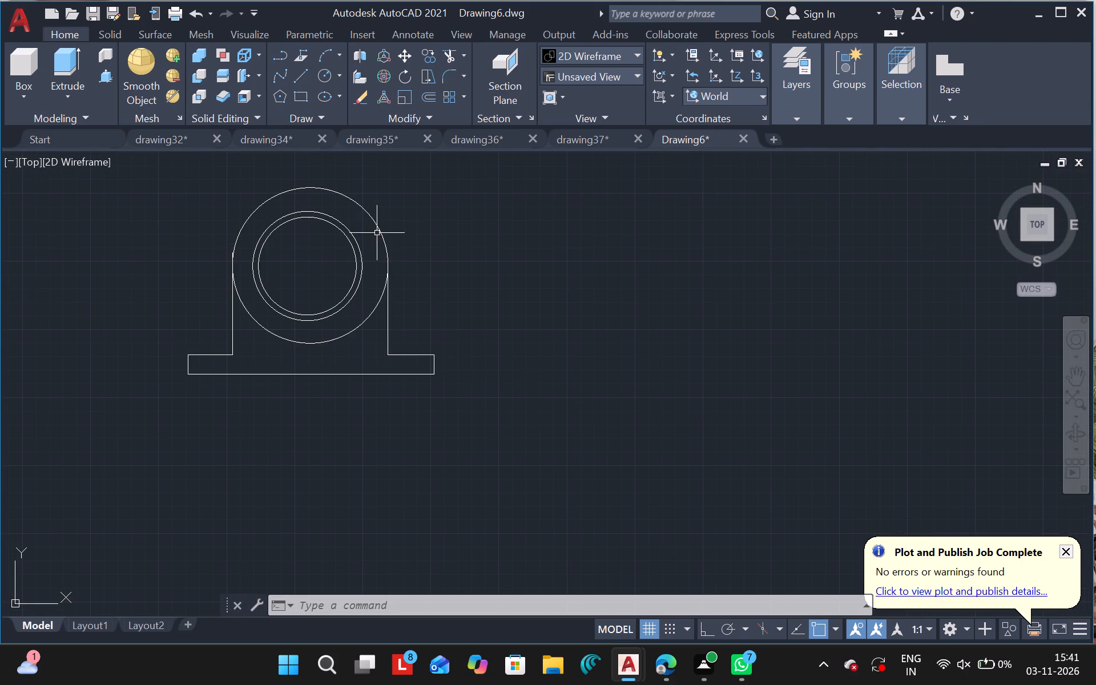
pyautogui.keyDown('ctrl'); pyautogui.scroll(-2, 377, 233); pyautogui.keyUp('ctrl')
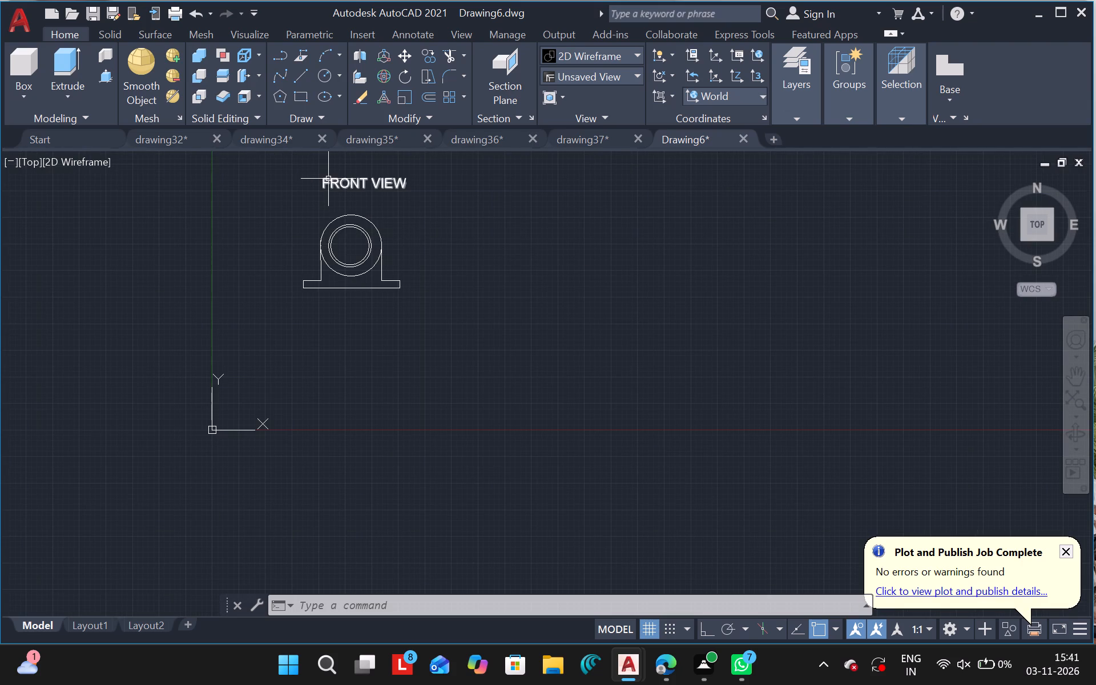
pyautogui.moveTo(328, 179); pyautogui.dragTo(246, 289)
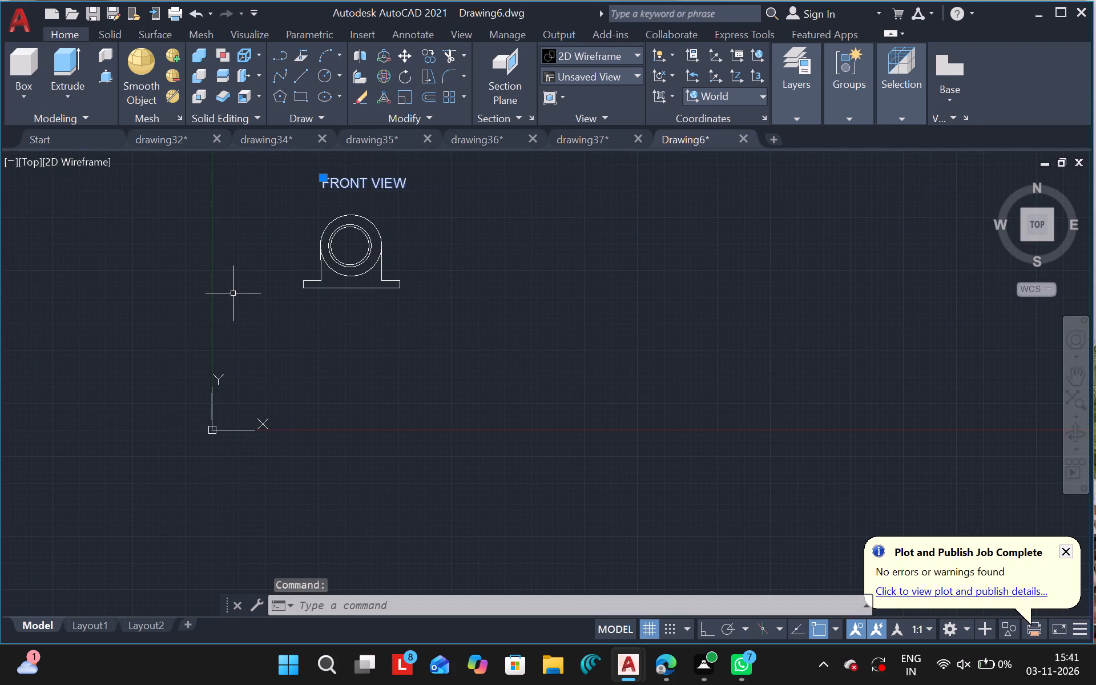
pyautogui.write('MO')
pyautogui.click(296, 461)
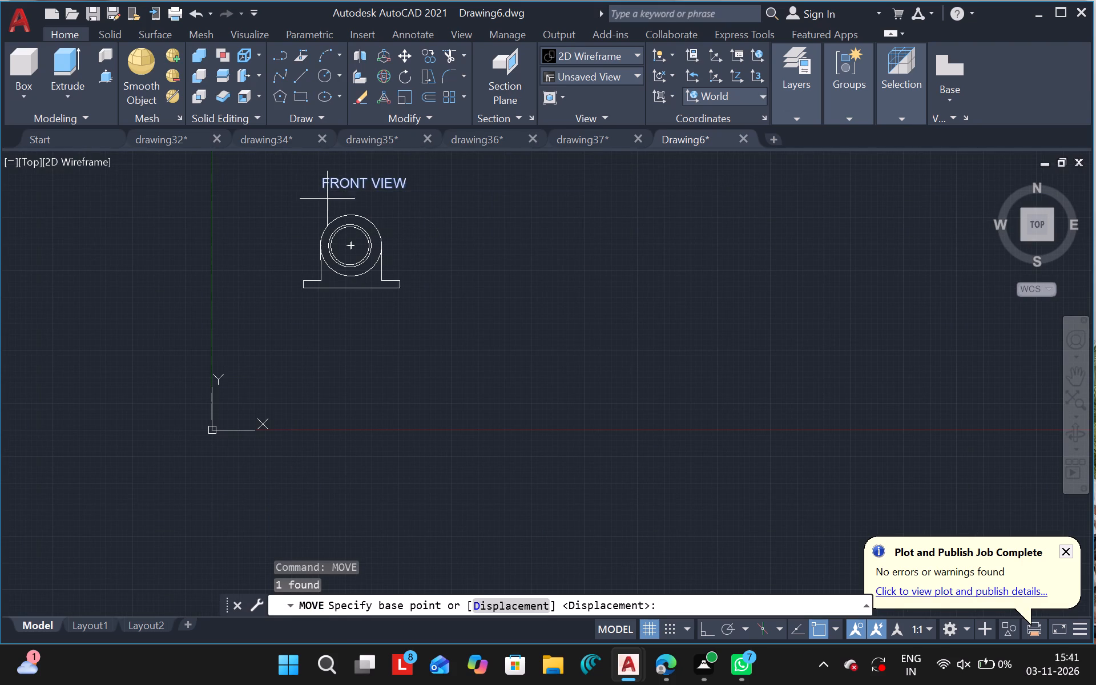
pyautogui.moveTo(474, 268); pyautogui.dragTo(465, 278)
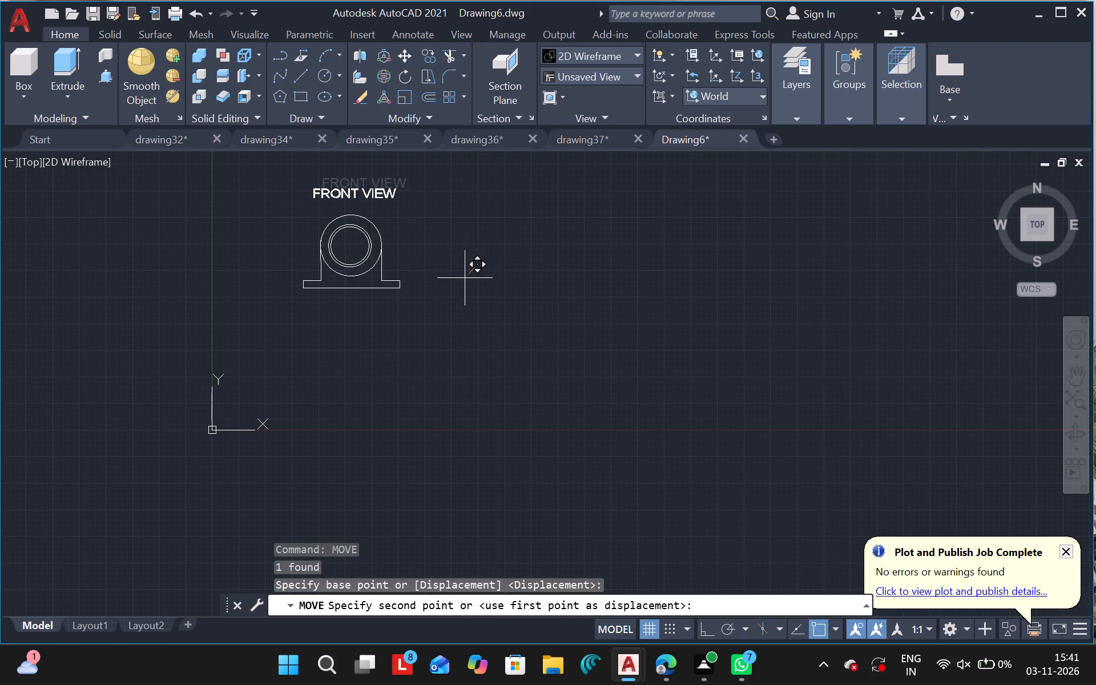
pyautogui.moveTo(465, 278); pyautogui.dragTo(466, 281)
pyautogui.click(466, 281)
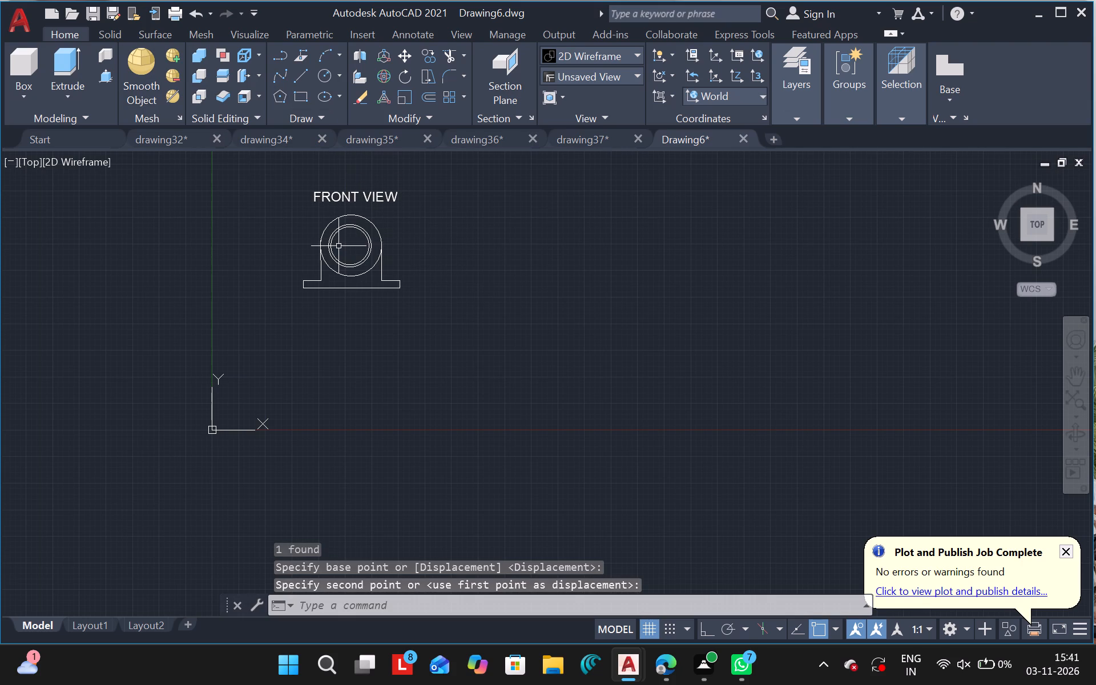
# Draw a tall, narrow rectangle to the right of the front view for the adjacent view.
pyautogui.click(303, 75)
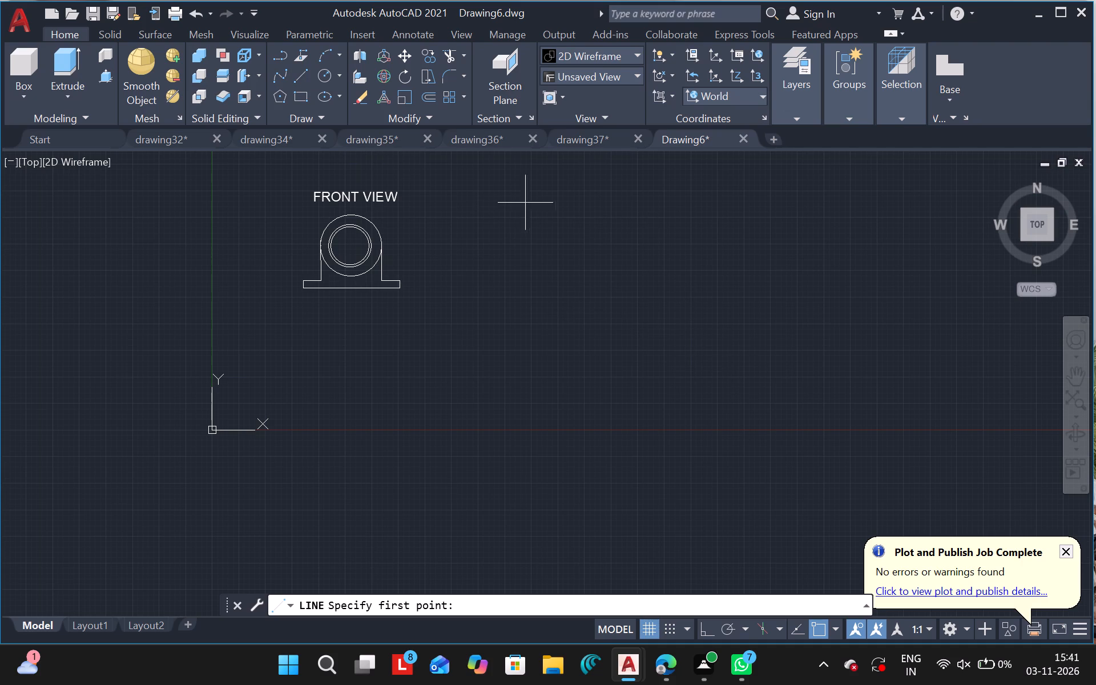
pyautogui.click(301, 95)
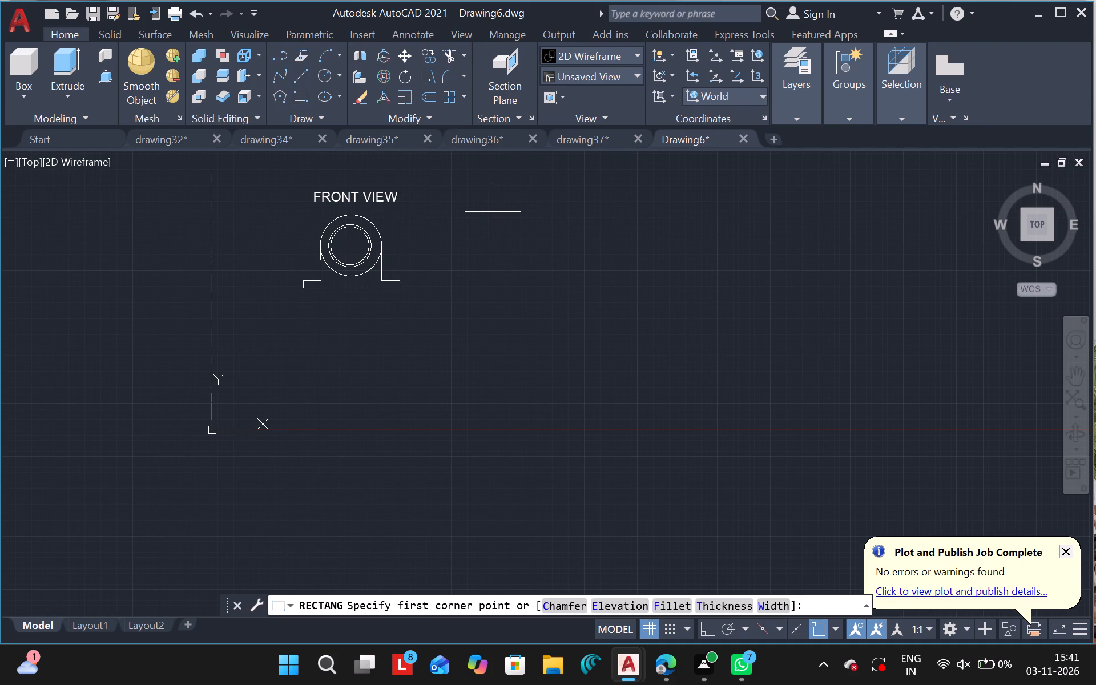
pyautogui.moveTo(481, 227); pyautogui.dragTo(498, 241)
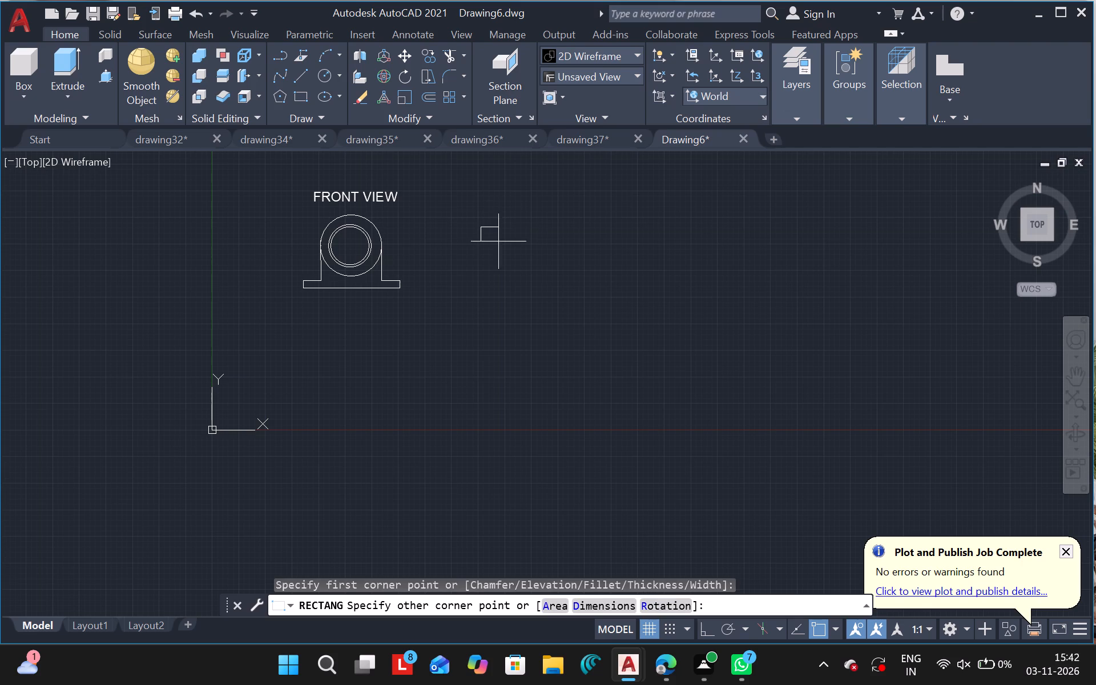
pyautogui.moveTo(498, 241); pyautogui.dragTo(537, 283)
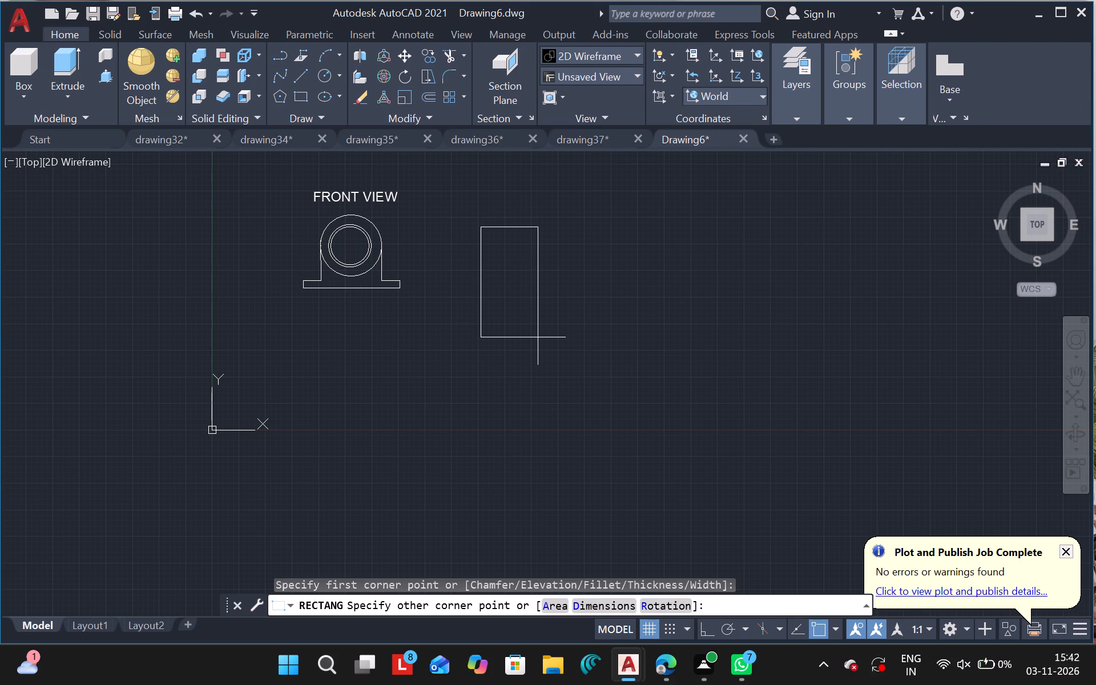
pyautogui.click(538, 337)
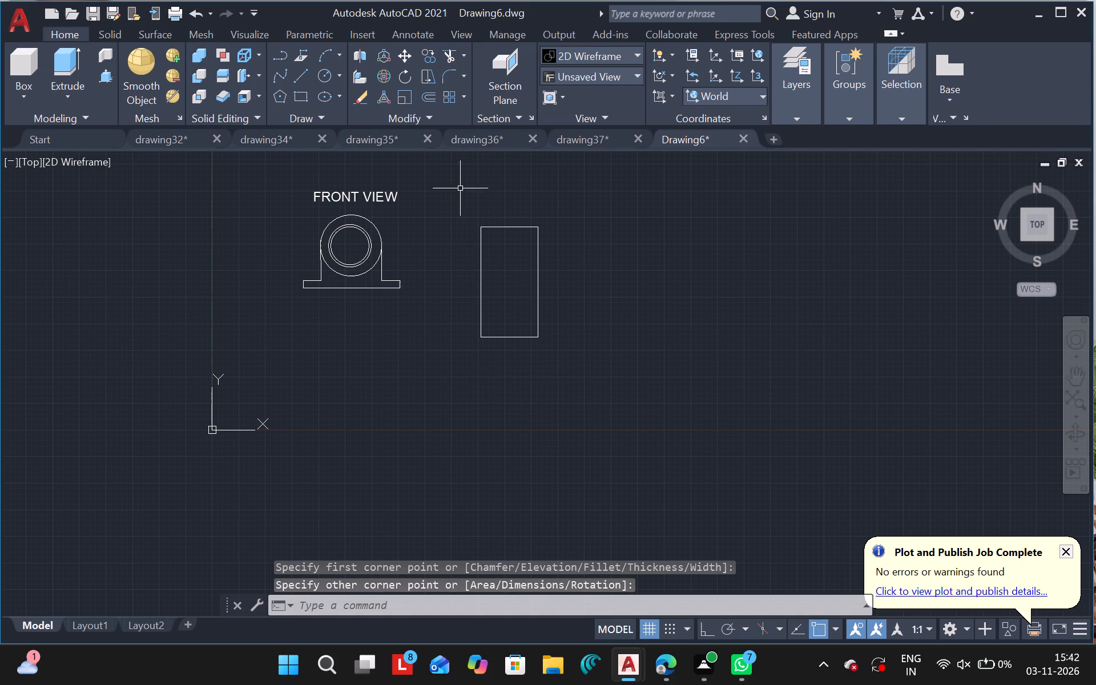
# Move the tall rectangle up and left, closer to the front view, with its top slightly above the outer circle.
pyautogui.moveTo(466, 215); pyautogui.dragTo(452, 321)
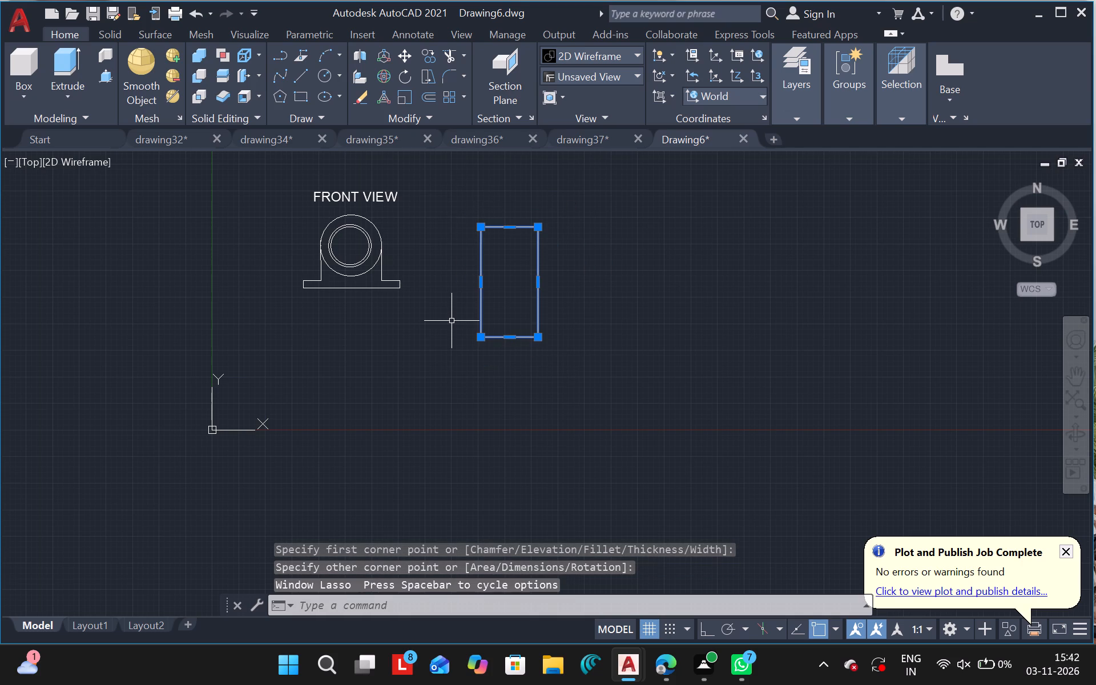
pyautogui.write('MO')
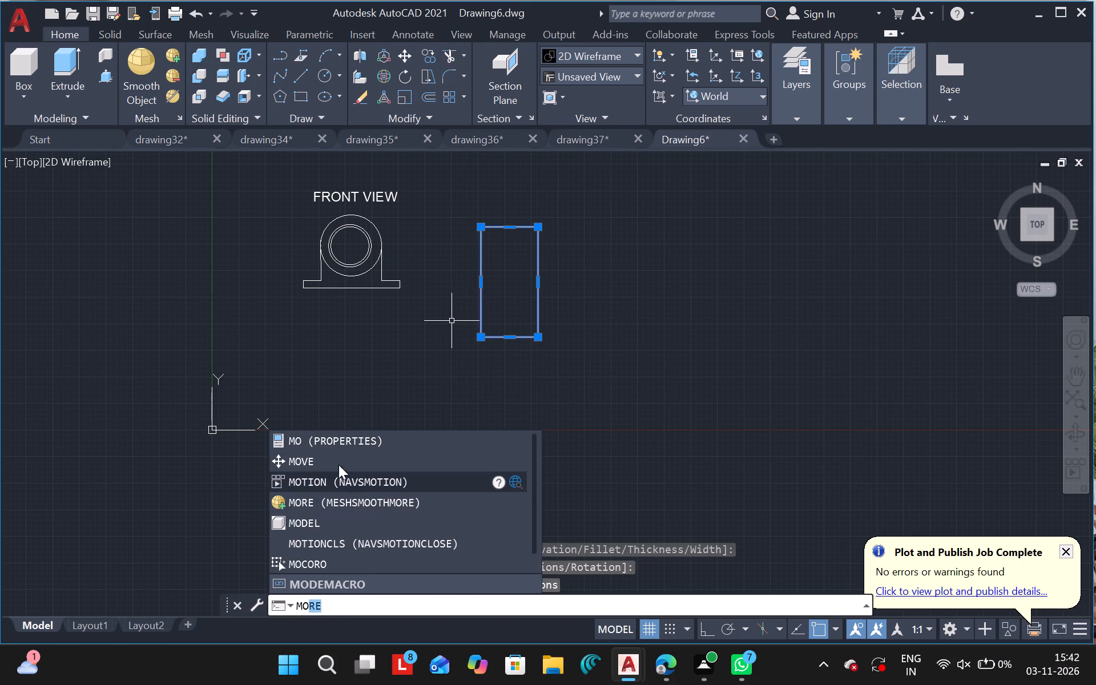
pyautogui.click(336, 461)
pyautogui.moveTo(596, 416); pyautogui.dragTo(590, 397)
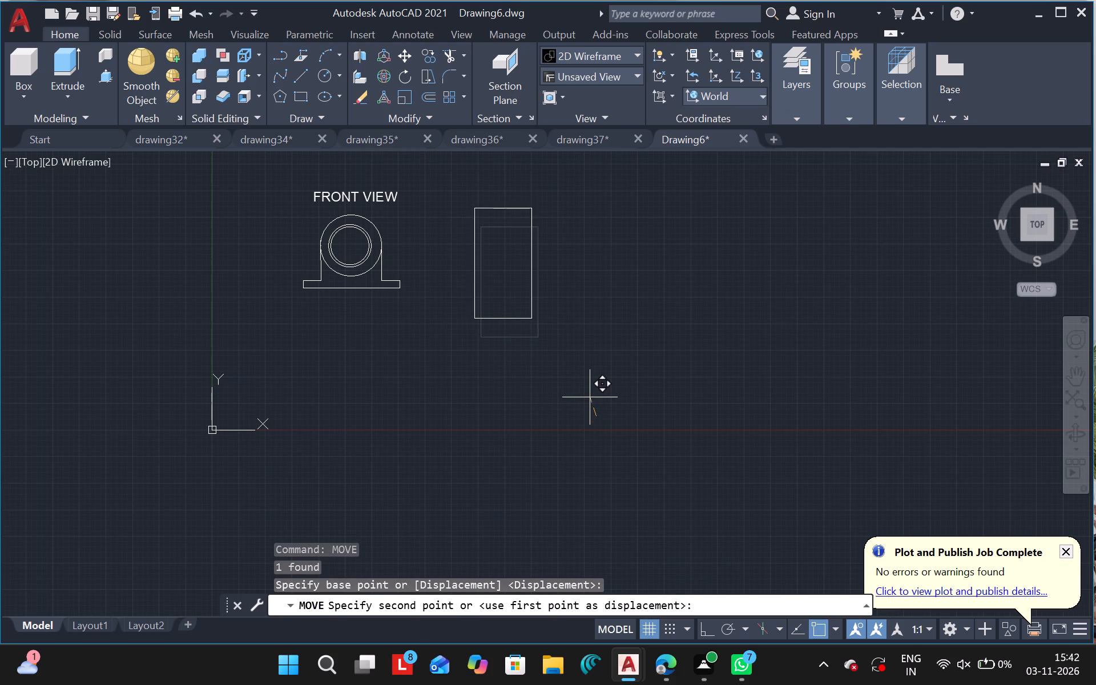
pyautogui.moveTo(590, 397); pyautogui.dragTo(573, 397)
pyautogui.click(573, 397)
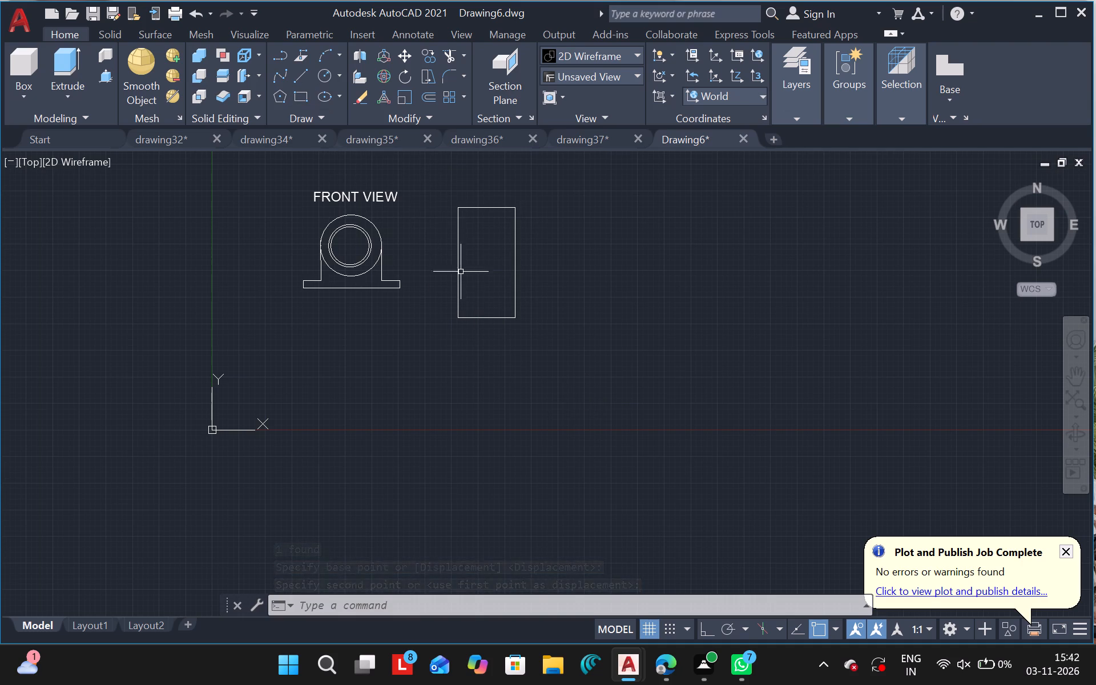
# Draw a horizontal line level with the front view base's top edge, from the rectangle's left side past its right side.
pyautogui.click(303, 72)
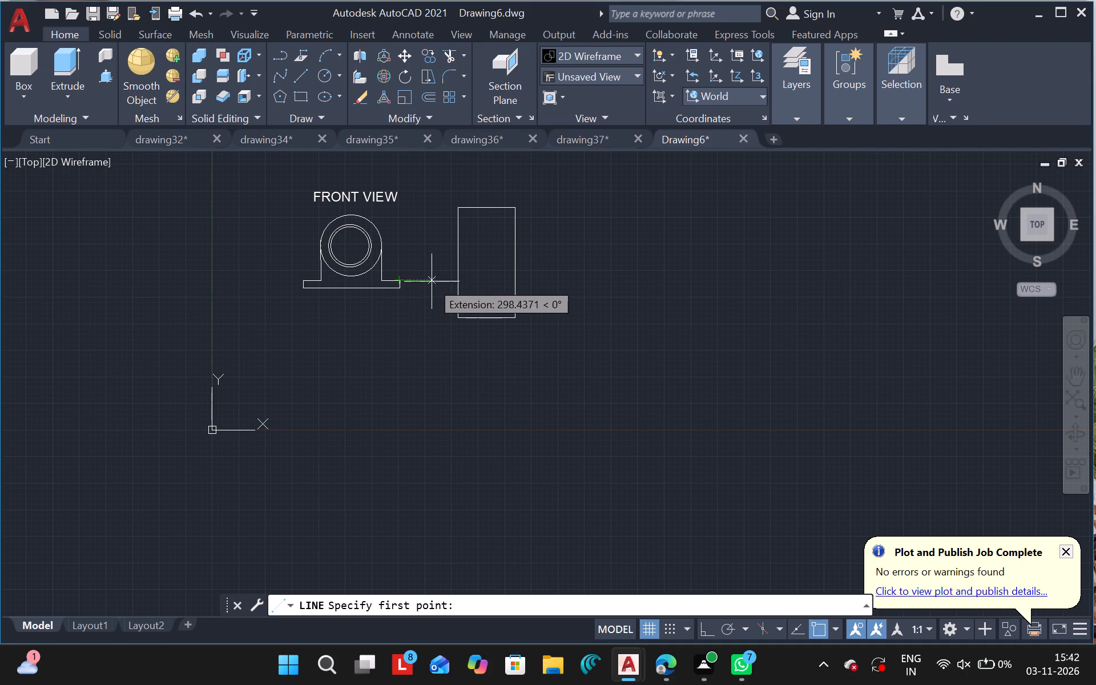
pyautogui.moveTo(457, 280); pyautogui.dragTo(546, 288)
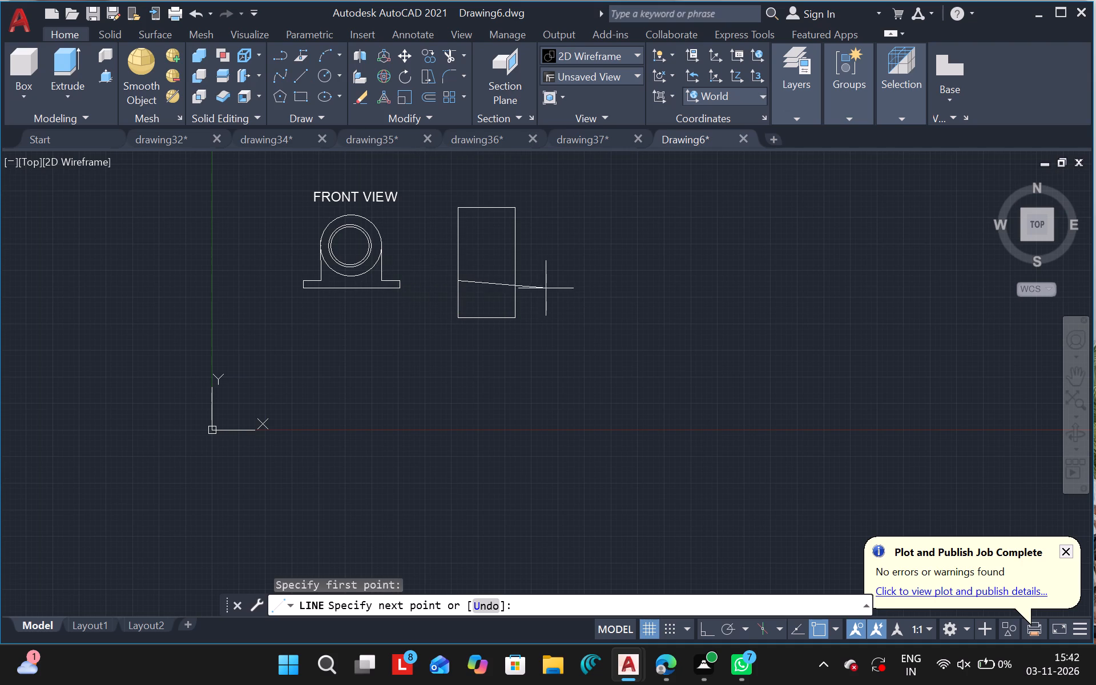
pyautogui.moveTo(546, 288); pyautogui.dragTo(574, 280)
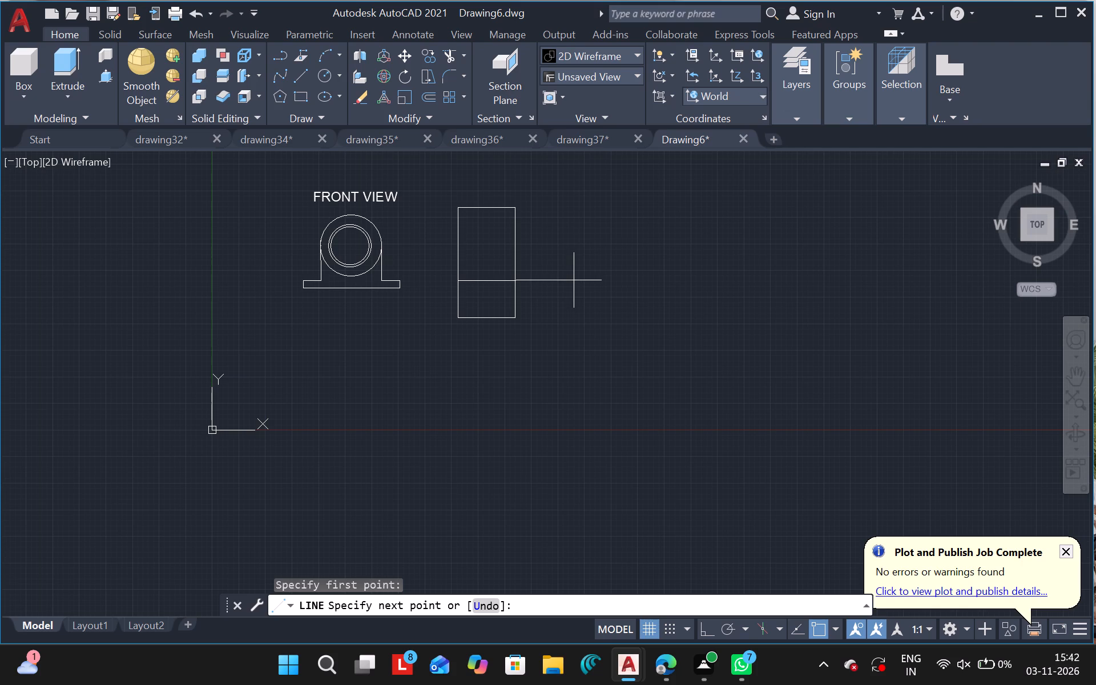
pyautogui.click(573, 281)
pyautogui.press('Escape')
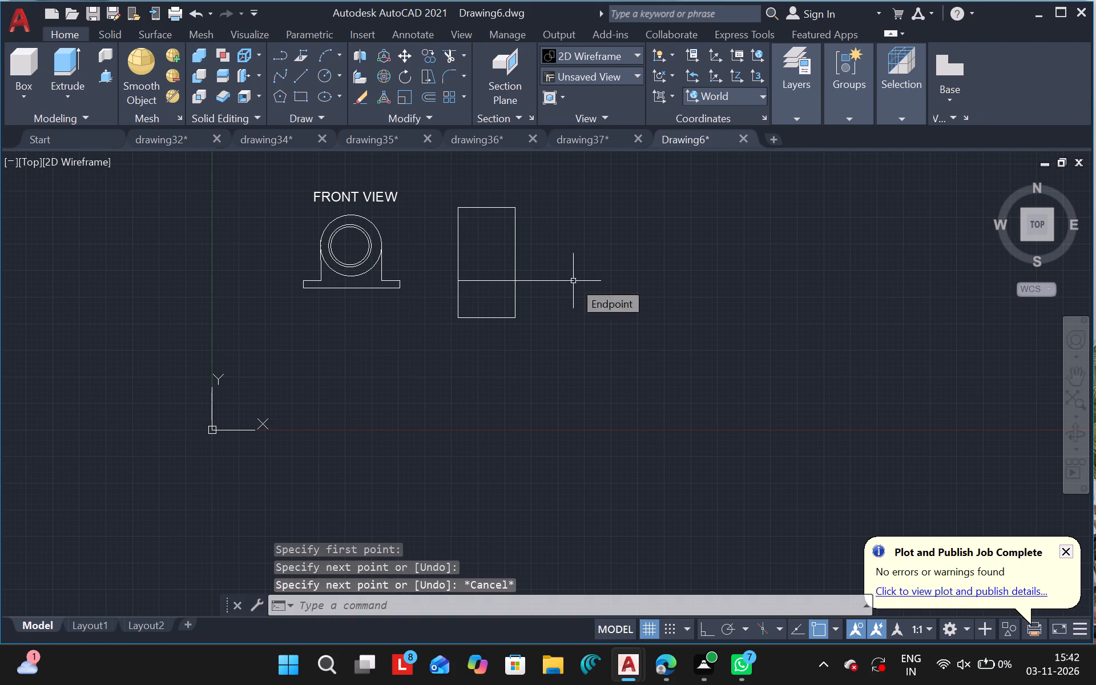
# Trim off the rectangle's portion below the horizontal line and the line's end projecting past the right side.
pyautogui.write('TR')
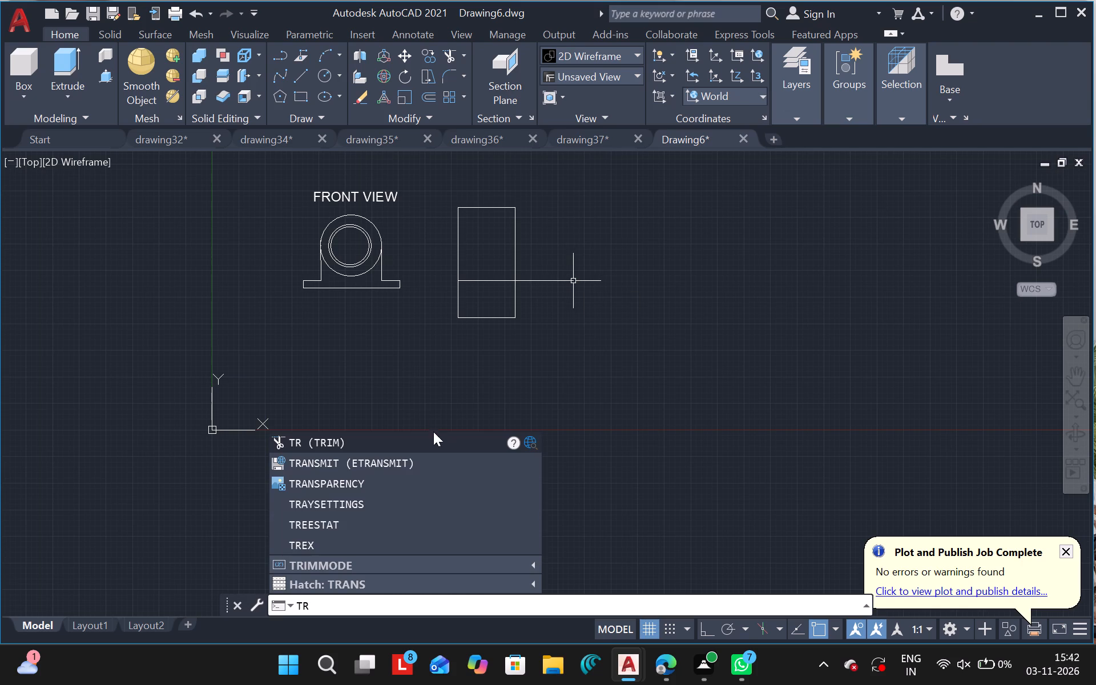
pyautogui.click(360, 434)
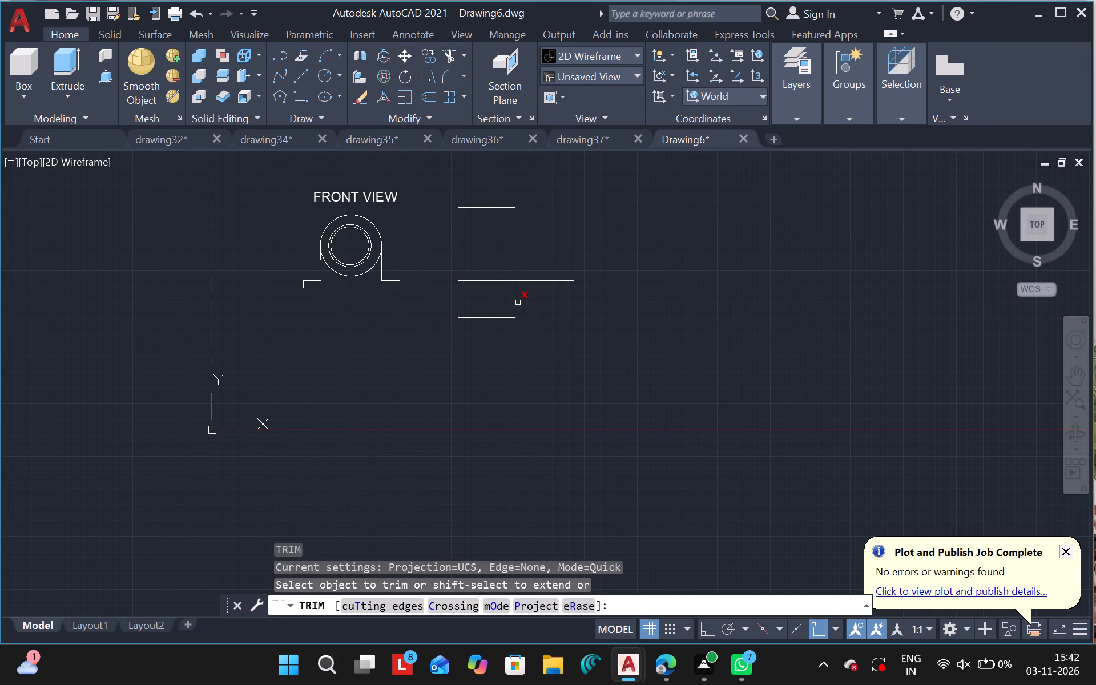
pyautogui.click(518, 303)
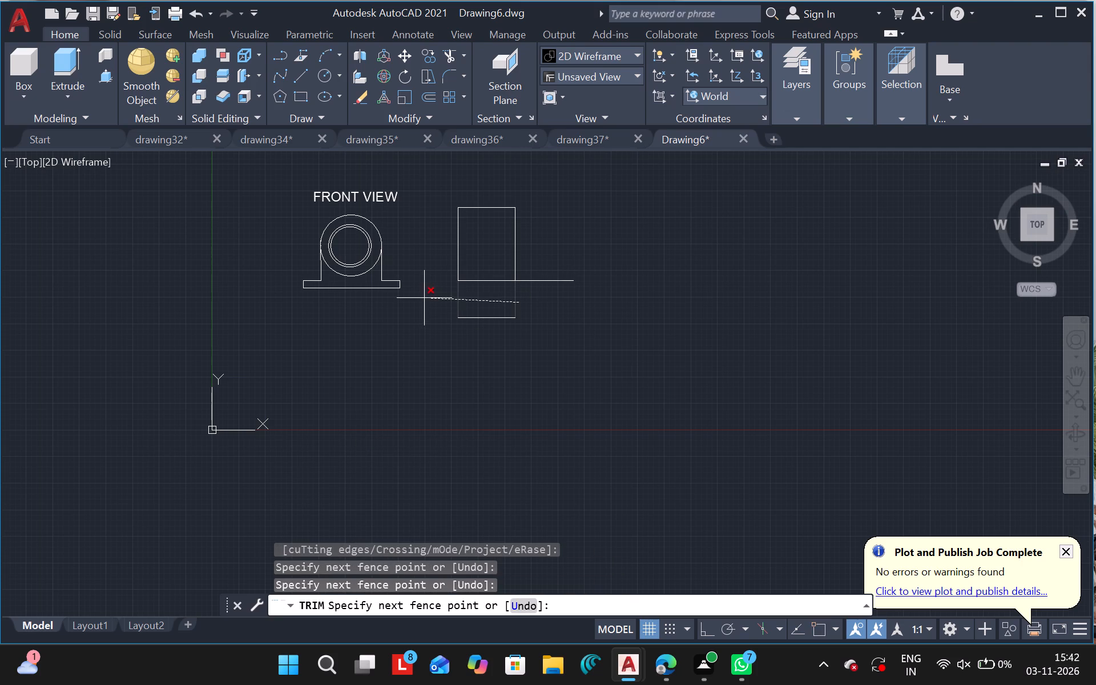
pyautogui.click(424, 298)
pyautogui.moveTo(470, 316); pyautogui.dragTo(544, 280)
pyautogui.click(544, 280)
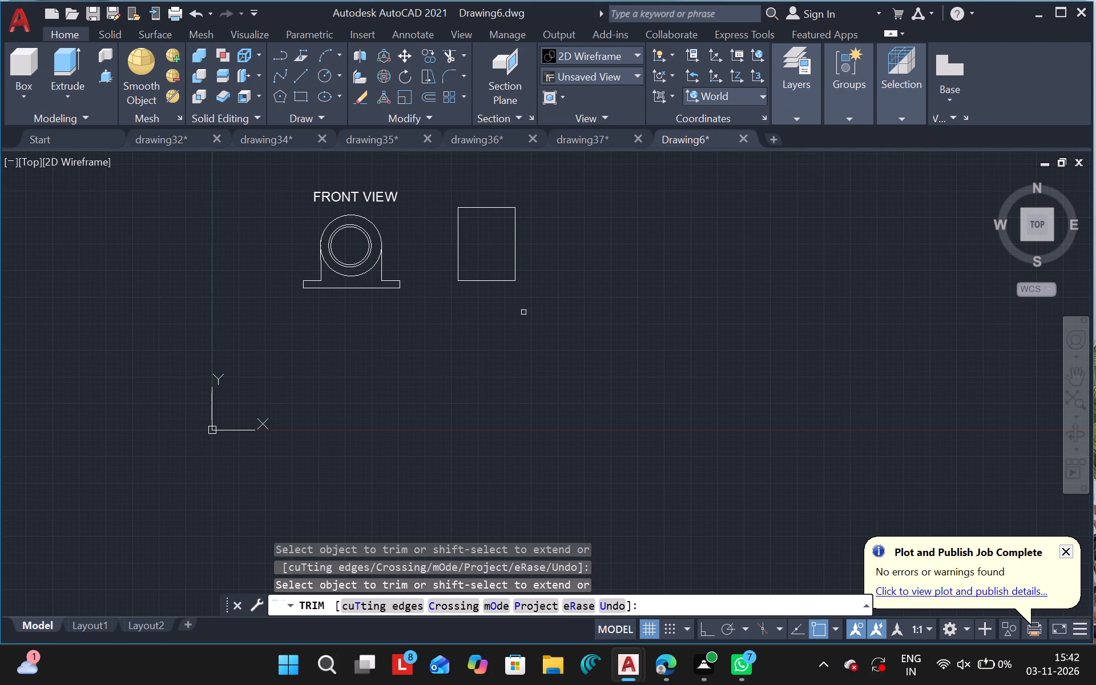
pyautogui.press('Escape')
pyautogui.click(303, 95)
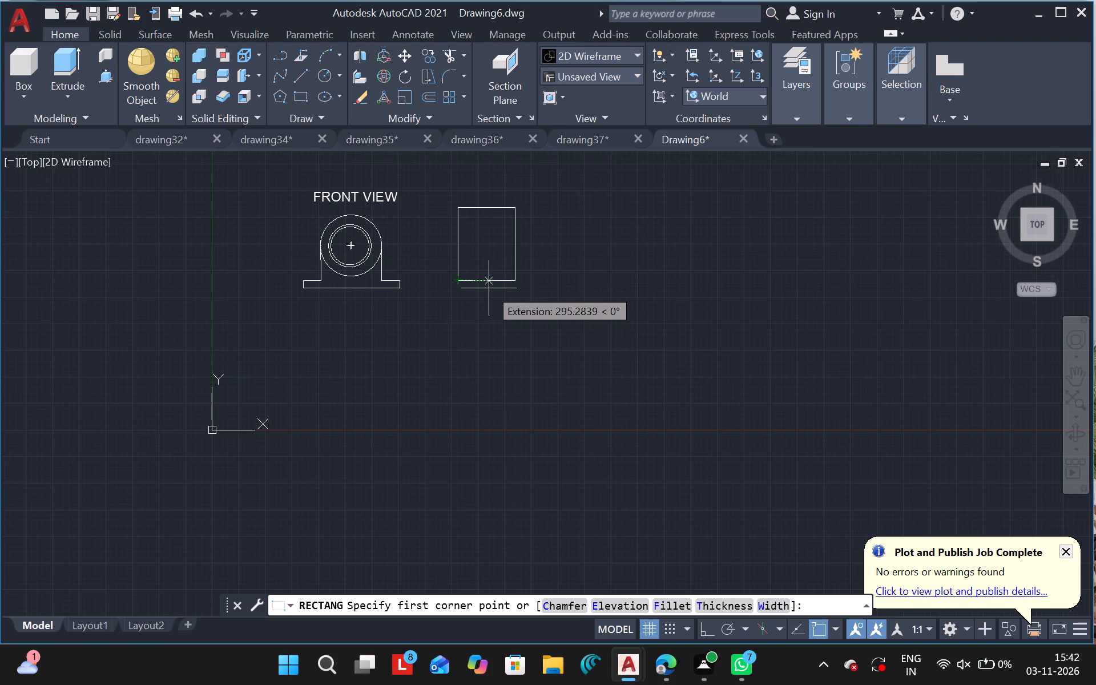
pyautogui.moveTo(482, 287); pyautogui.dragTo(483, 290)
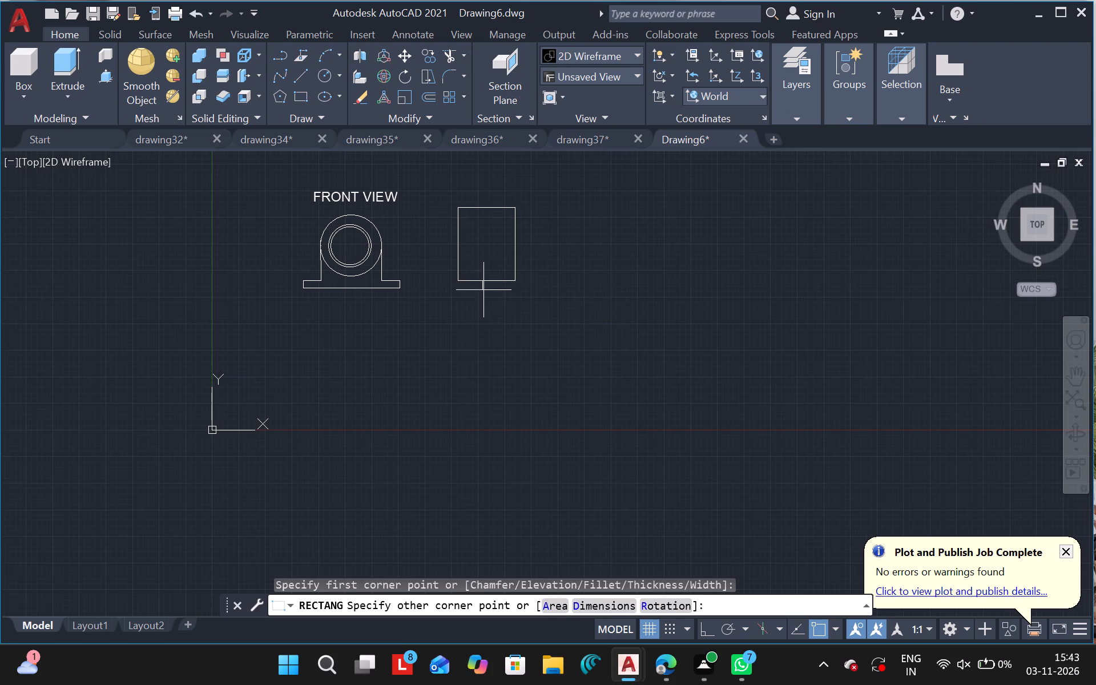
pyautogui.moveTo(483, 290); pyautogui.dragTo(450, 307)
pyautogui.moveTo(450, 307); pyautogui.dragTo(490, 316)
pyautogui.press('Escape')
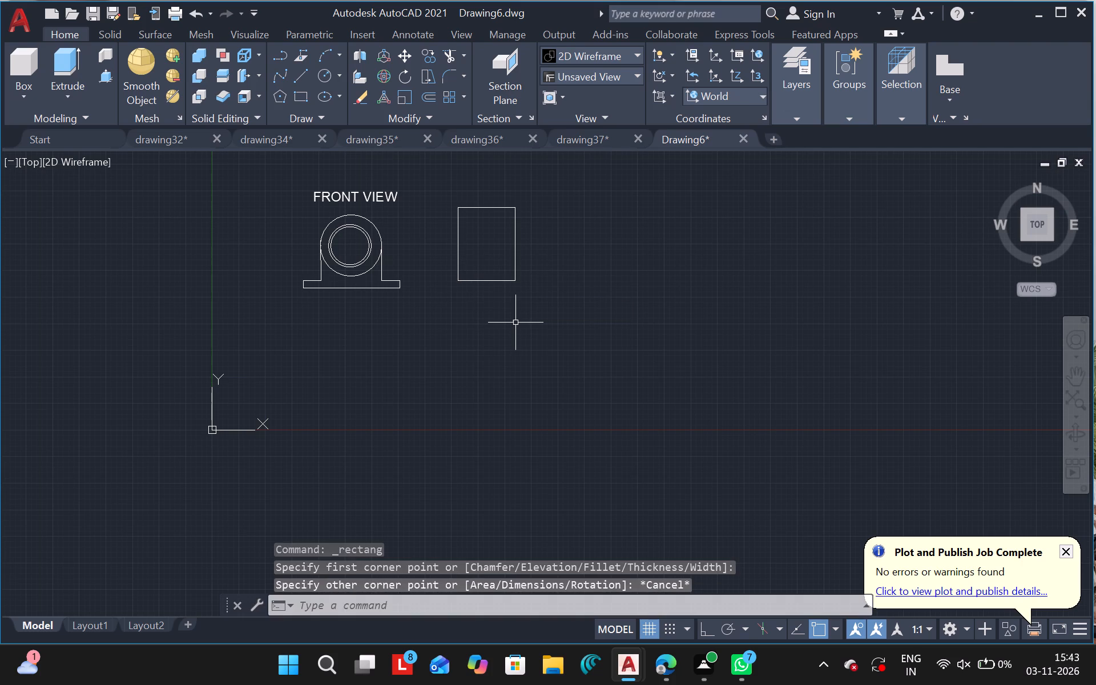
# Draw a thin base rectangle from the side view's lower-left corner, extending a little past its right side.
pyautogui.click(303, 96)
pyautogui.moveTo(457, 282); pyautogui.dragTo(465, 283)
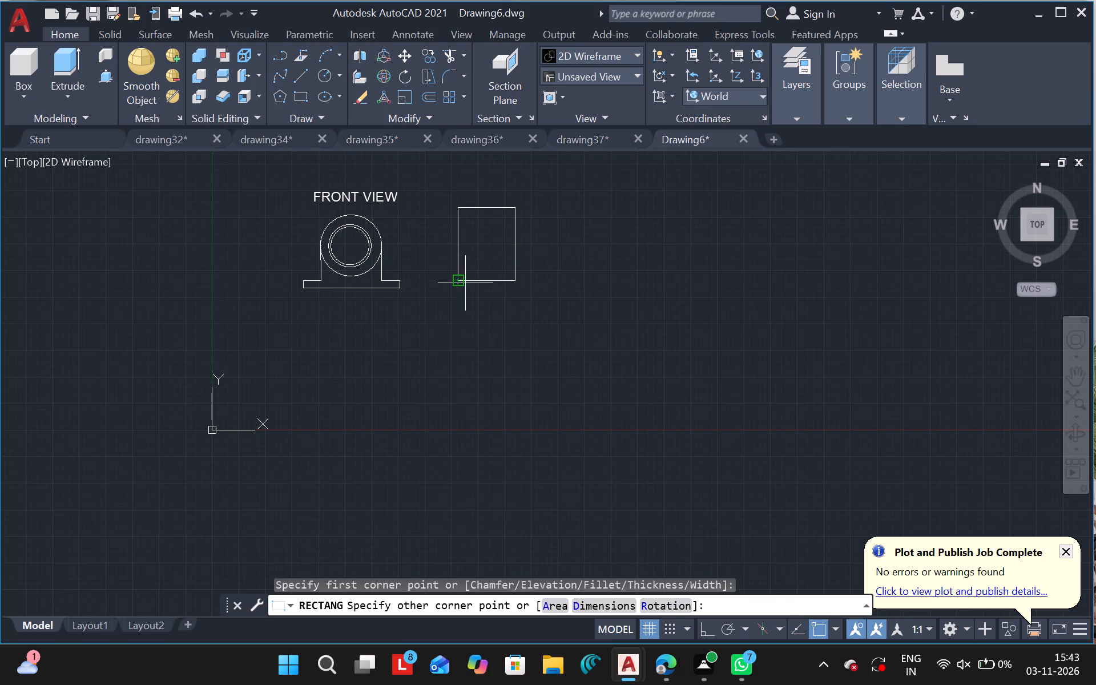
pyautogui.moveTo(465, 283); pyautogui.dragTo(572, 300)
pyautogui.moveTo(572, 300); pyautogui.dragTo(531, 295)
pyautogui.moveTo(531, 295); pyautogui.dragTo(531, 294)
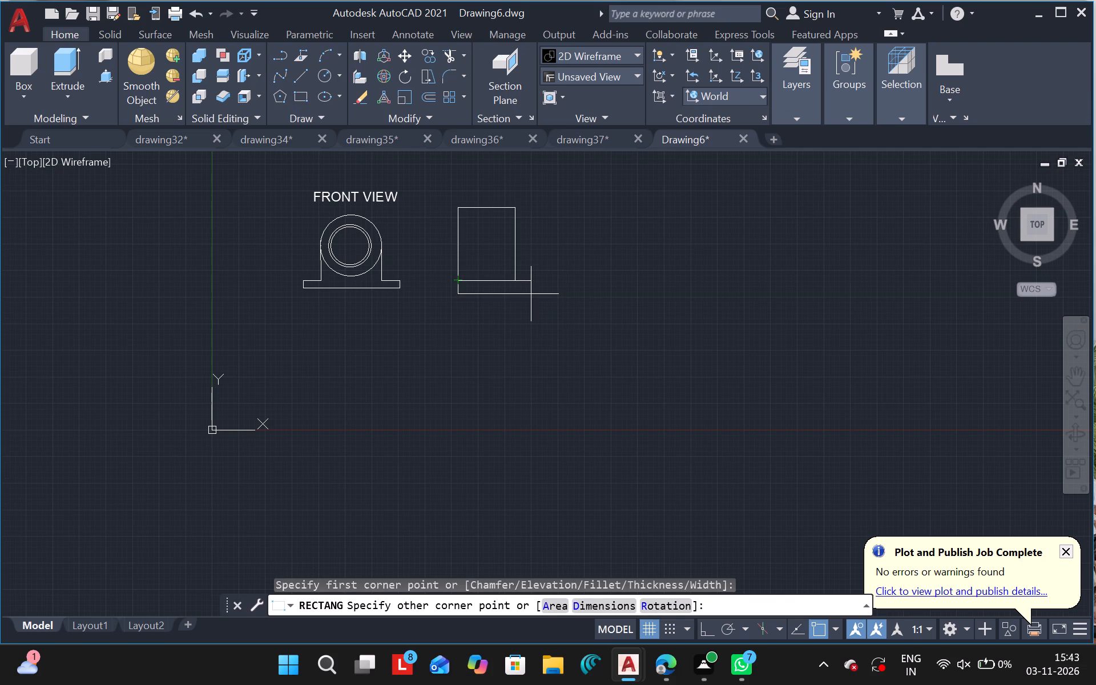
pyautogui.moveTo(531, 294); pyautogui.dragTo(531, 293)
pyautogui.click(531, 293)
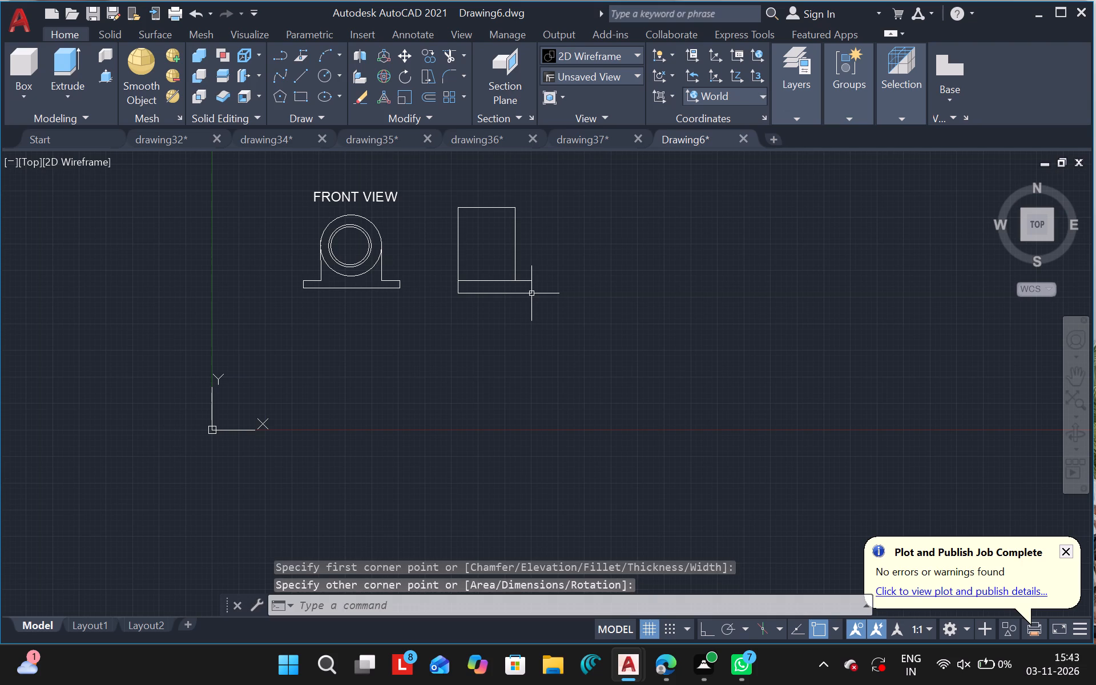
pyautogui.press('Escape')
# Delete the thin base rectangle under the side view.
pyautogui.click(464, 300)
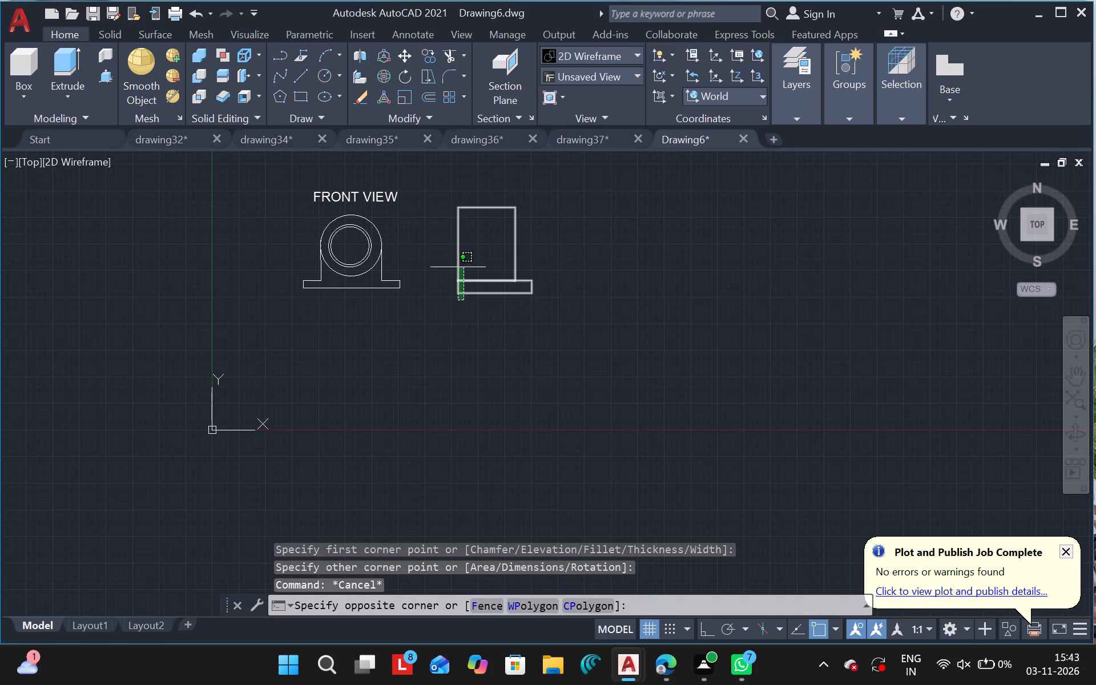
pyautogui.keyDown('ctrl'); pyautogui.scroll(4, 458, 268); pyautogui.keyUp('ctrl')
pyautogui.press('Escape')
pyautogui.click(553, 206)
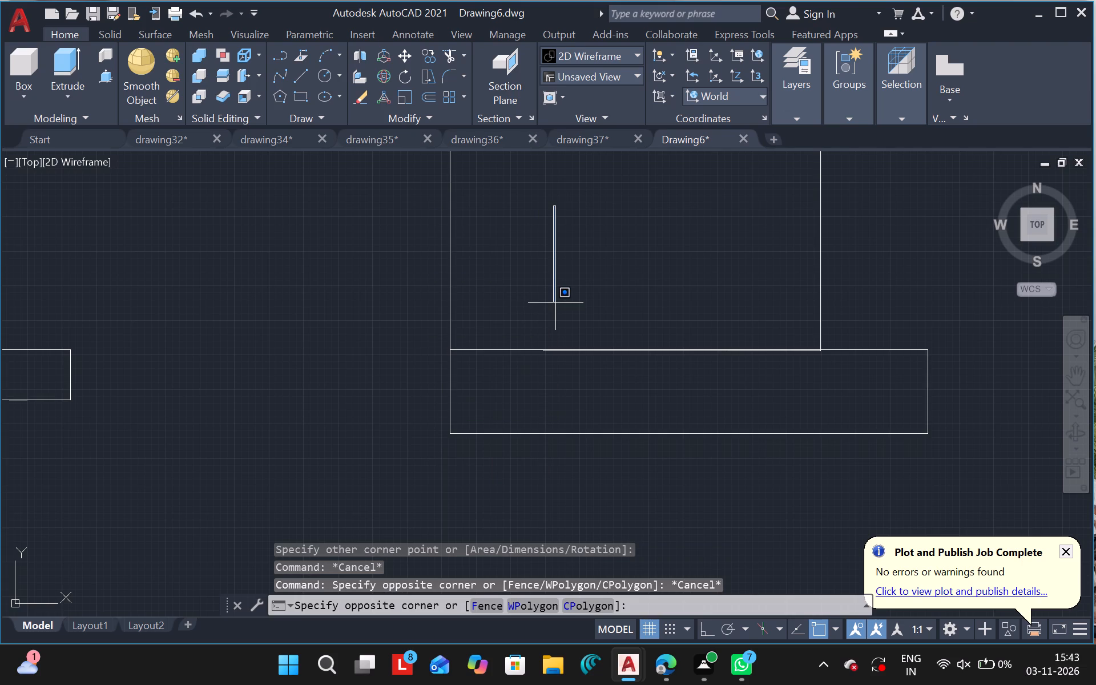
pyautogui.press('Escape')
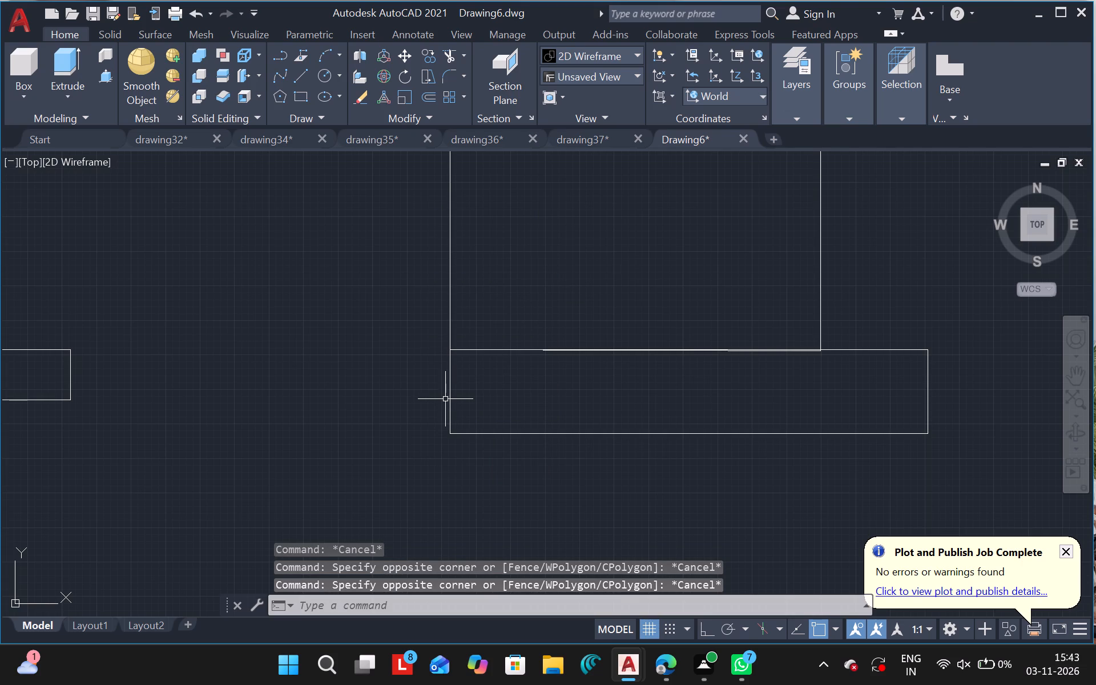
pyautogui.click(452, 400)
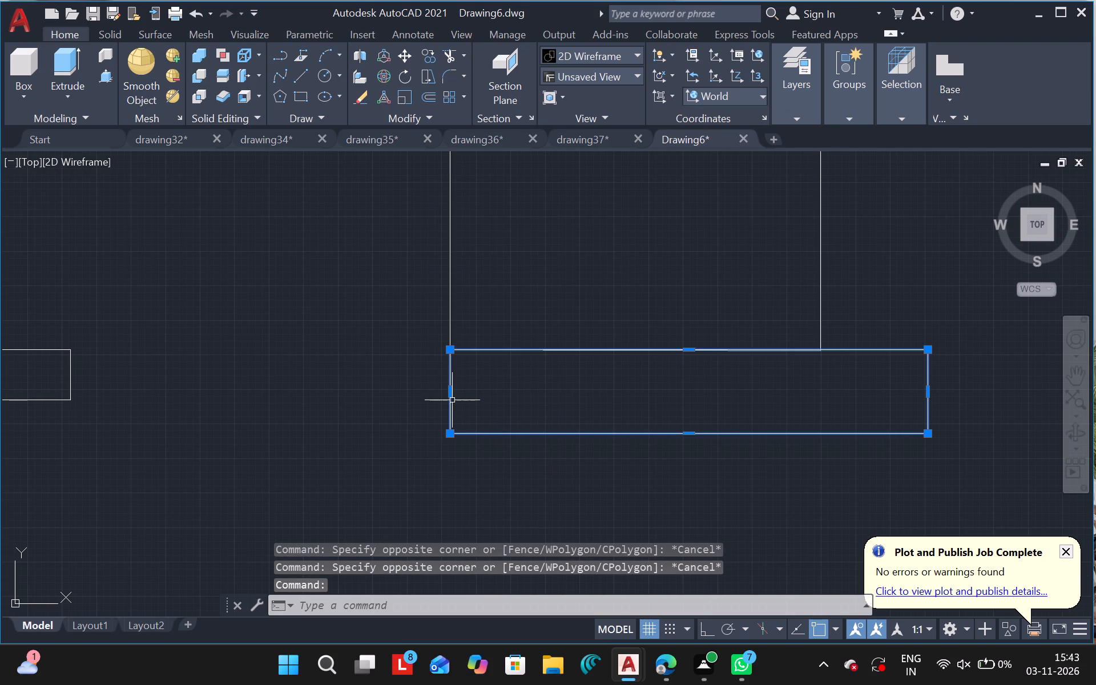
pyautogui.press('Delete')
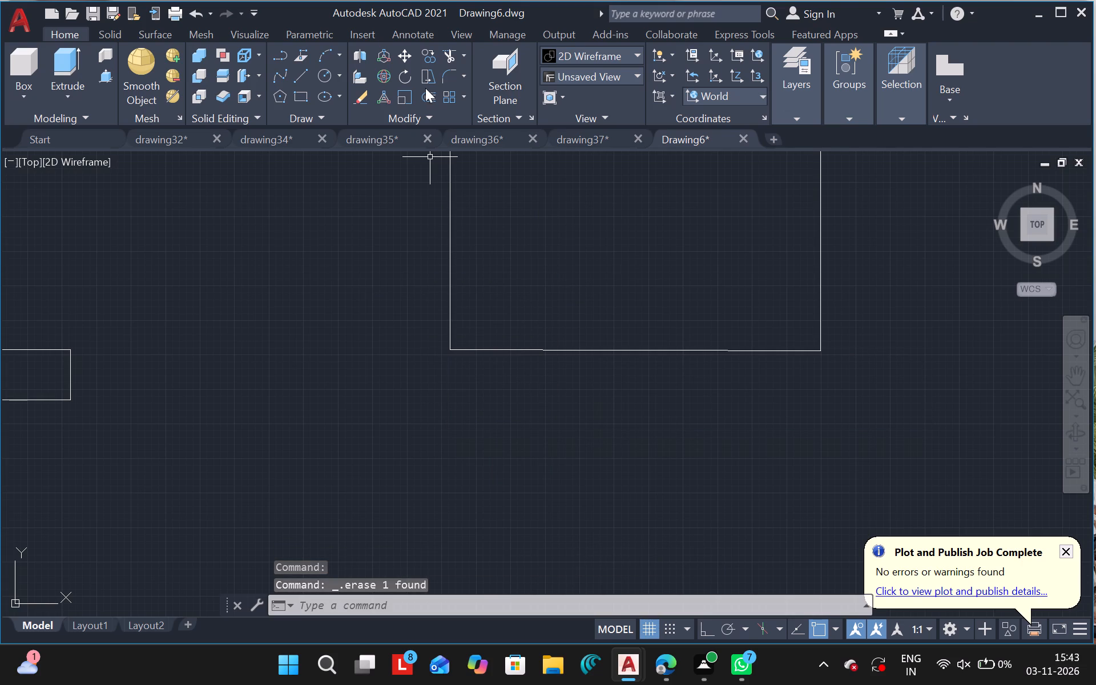
# Draw the side view's base as connected lines: left from its lower-left corner, down, across past its right side, and up above its bottom edge.
pyautogui.click(304, 79)
pyautogui.moveTo(449, 350); pyautogui.dragTo(403, 353)
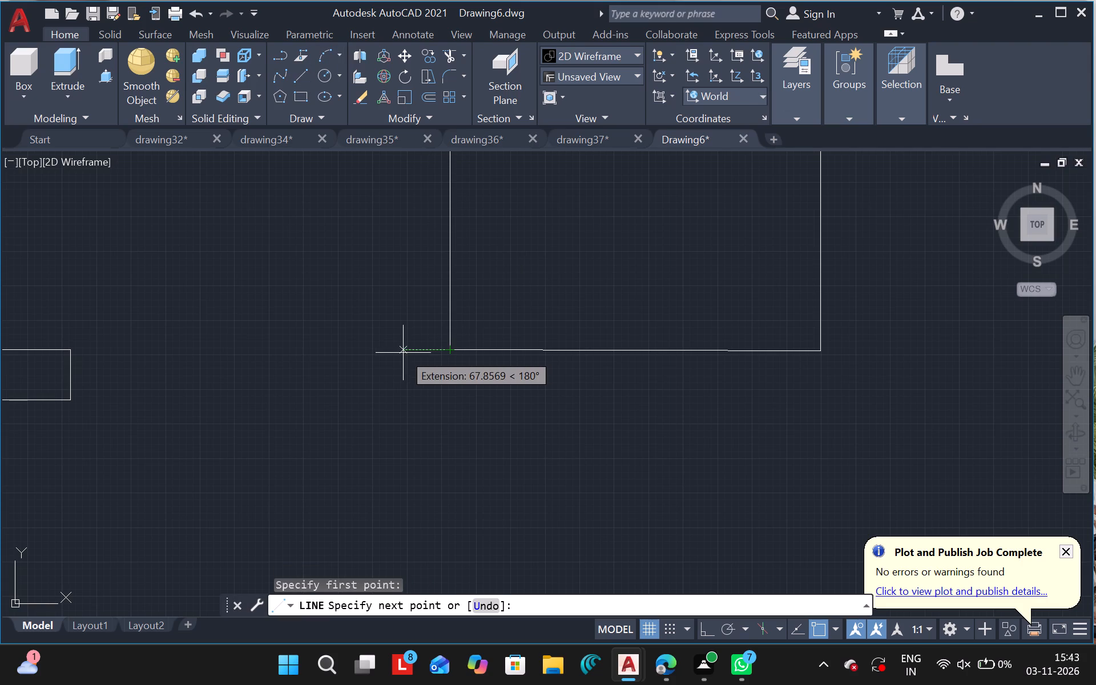
pyautogui.moveTo(398, 354); pyautogui.dragTo(405, 417)
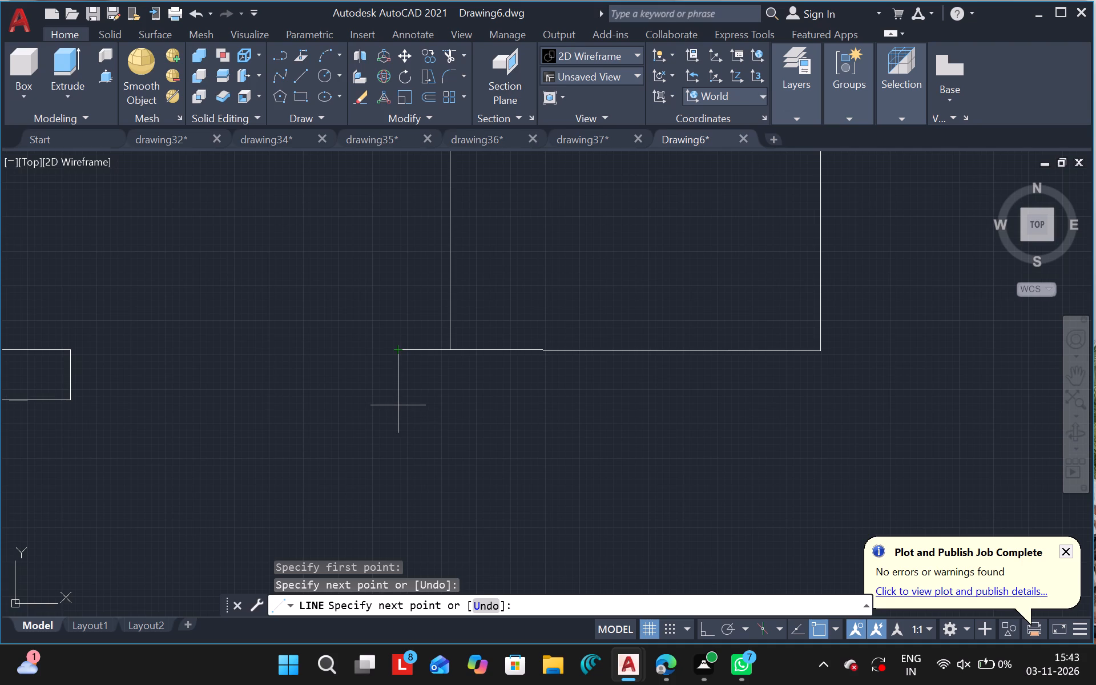
pyautogui.click(398, 405)
pyautogui.moveTo(398, 405); pyautogui.dragTo(659, 404)
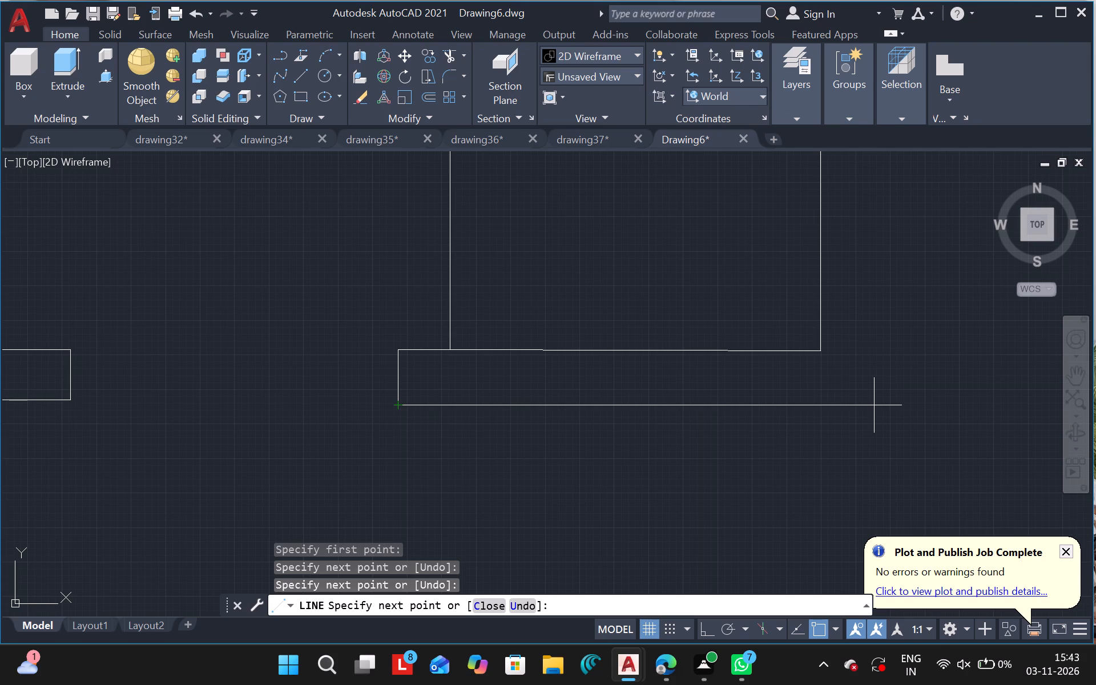
pyautogui.moveTo(874, 405); pyautogui.dragTo(883, 330)
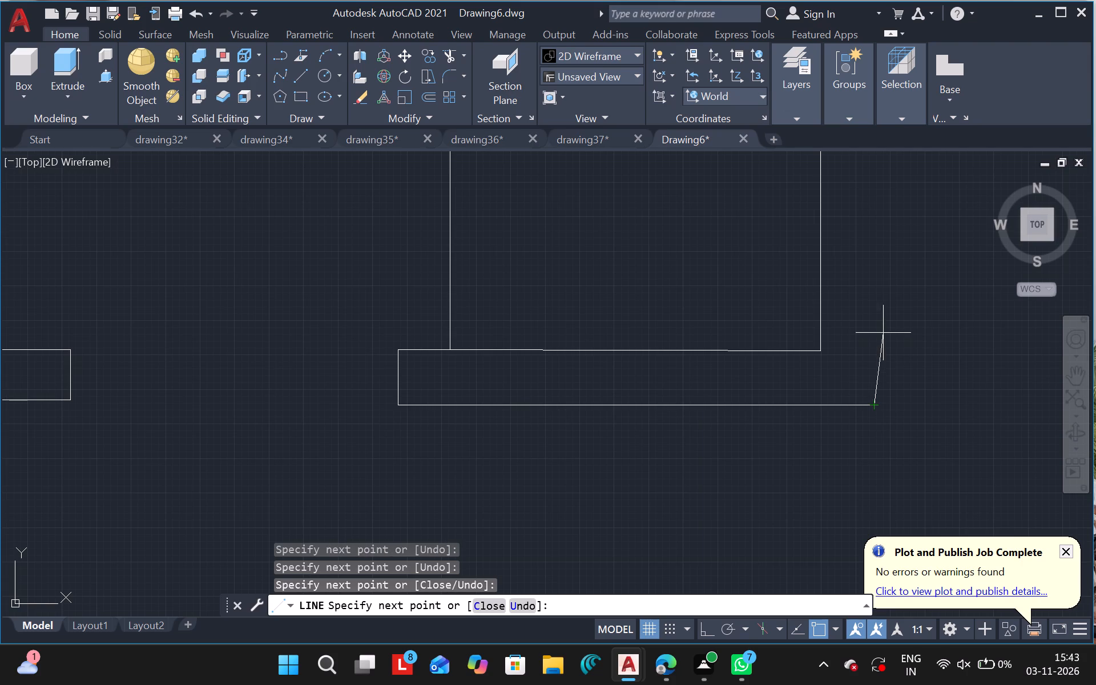
pyautogui.moveTo(883, 330); pyautogui.dragTo(878, 317)
pyautogui.moveTo(878, 317); pyautogui.dragTo(872, 320)
pyautogui.moveTo(872, 320); pyautogui.dragTo(876, 321)
pyautogui.moveTo(876, 321); pyautogui.dragTo(873, 321)
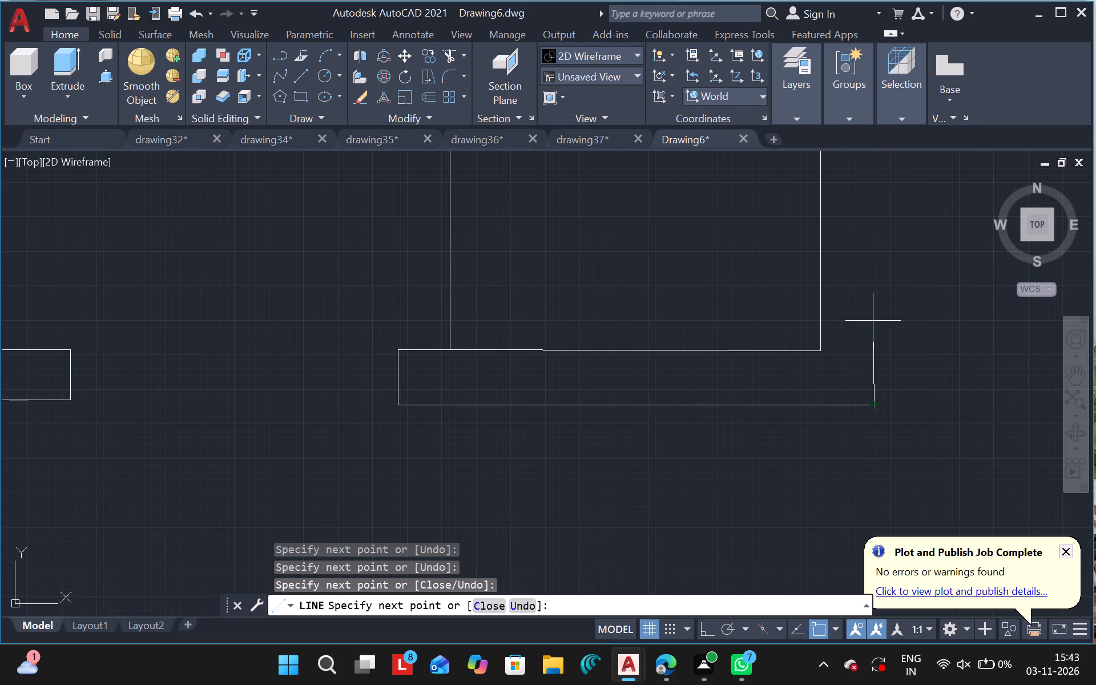
pyautogui.moveTo(873, 321); pyautogui.dragTo(874, 321)
pyautogui.click(874, 321)
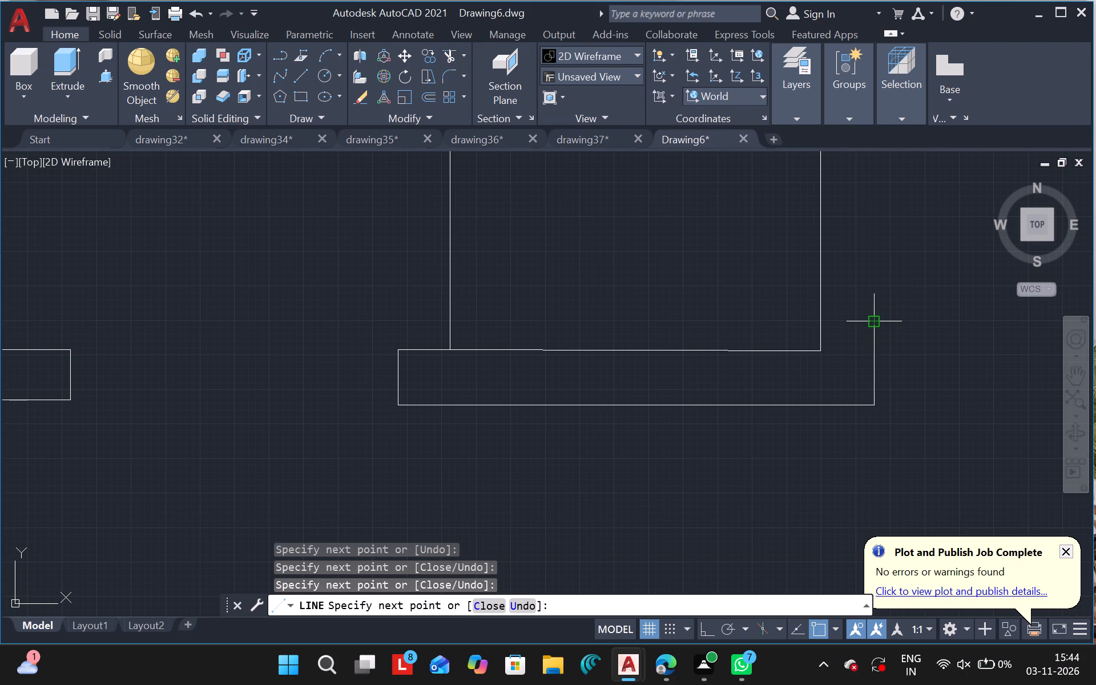
pyautogui.press('Escape')
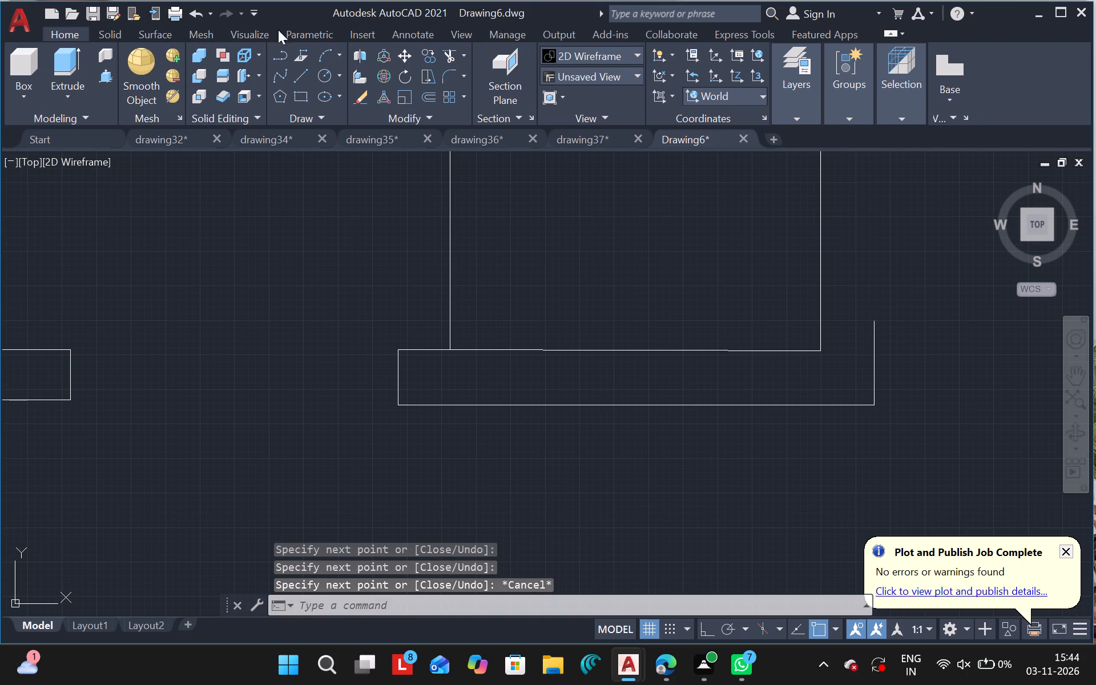
# Draw a horizontal line from the side view's lower-right corner to the base's right vertical line.
pyautogui.click(298, 73)
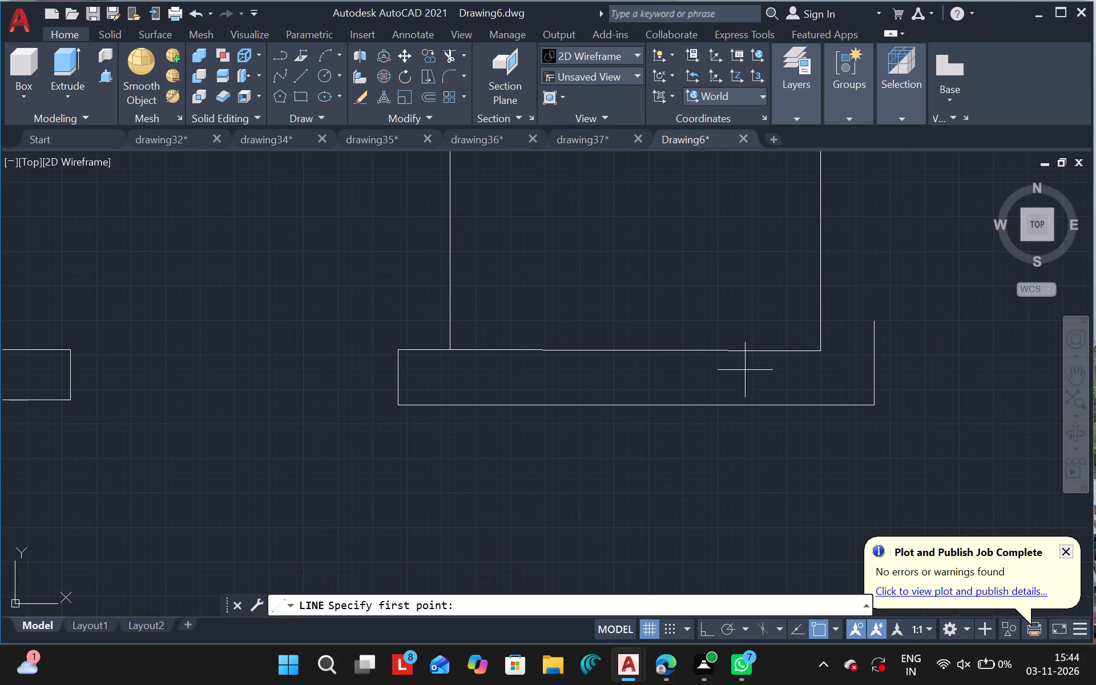
pyautogui.moveTo(822, 353); pyautogui.dragTo(881, 345)
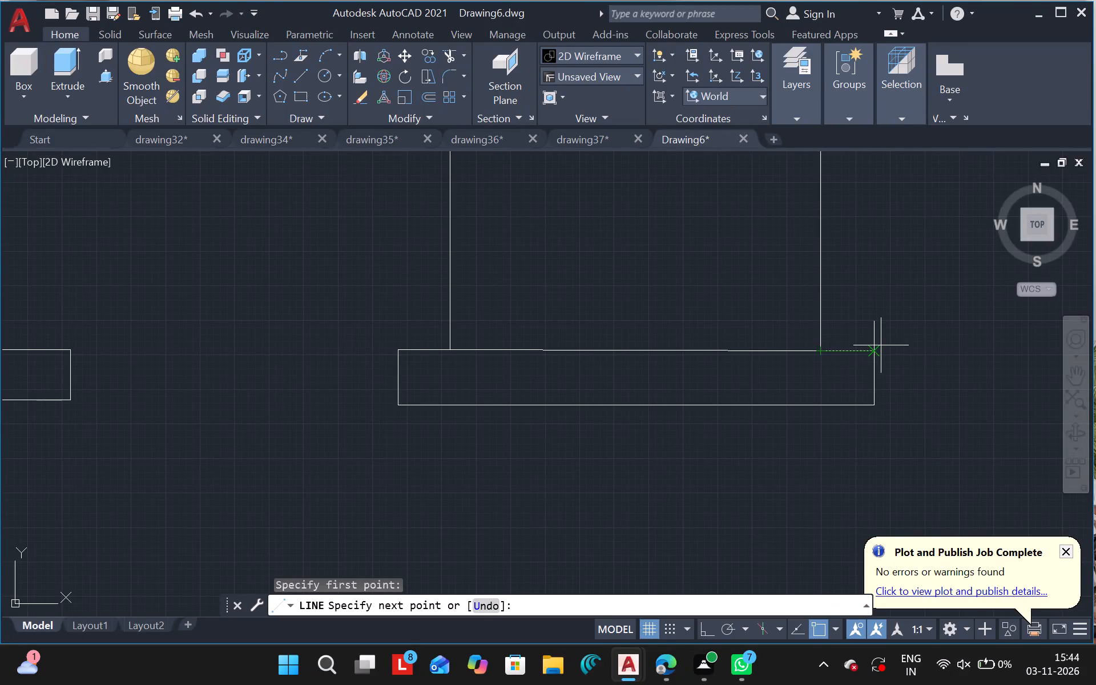
pyautogui.moveTo(881, 345); pyautogui.dragTo(876, 352)
pyautogui.click(876, 352)
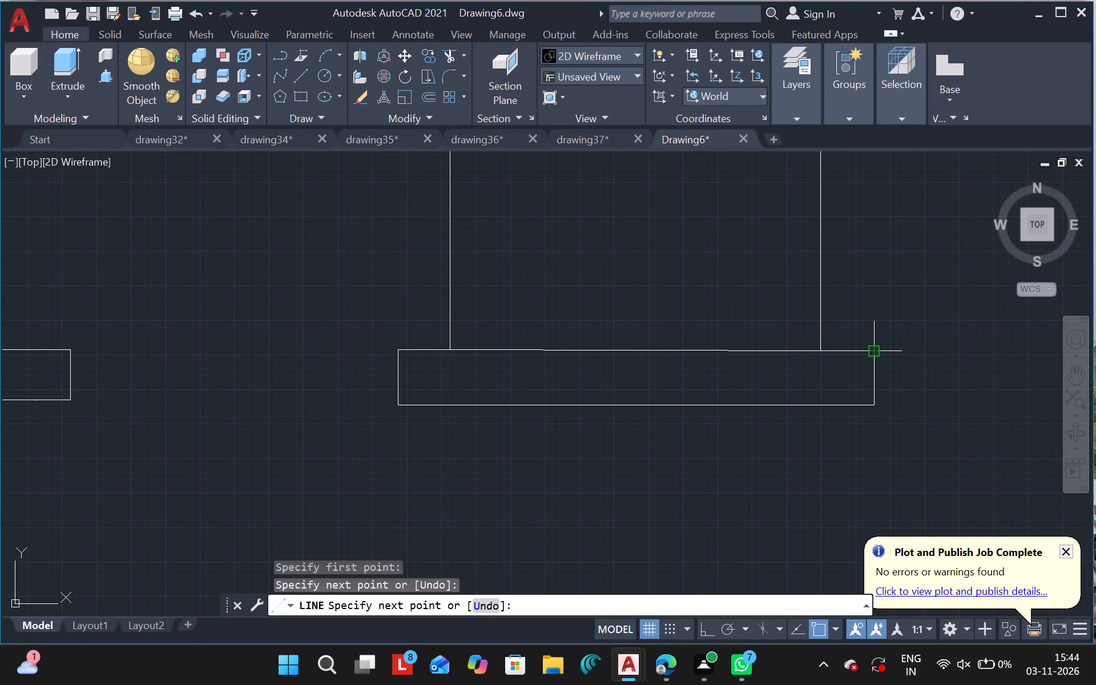
pyautogui.press('Escape')
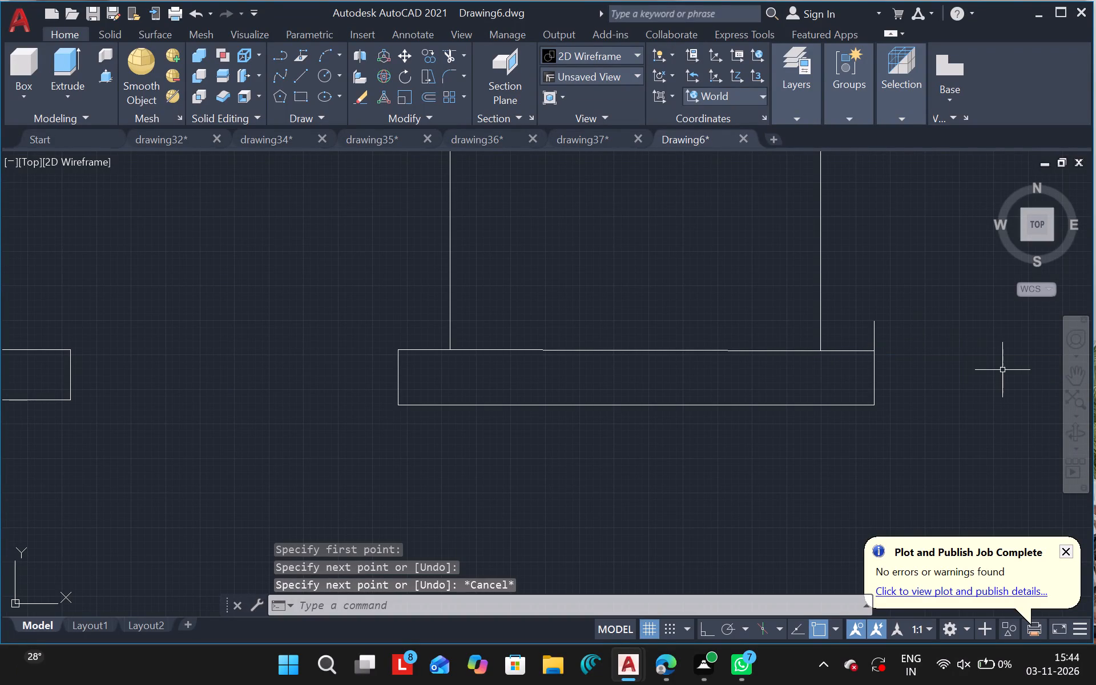
# Trim off the end of the base's right vertical line projecting above the base's top edge.
pyautogui.write('TR')
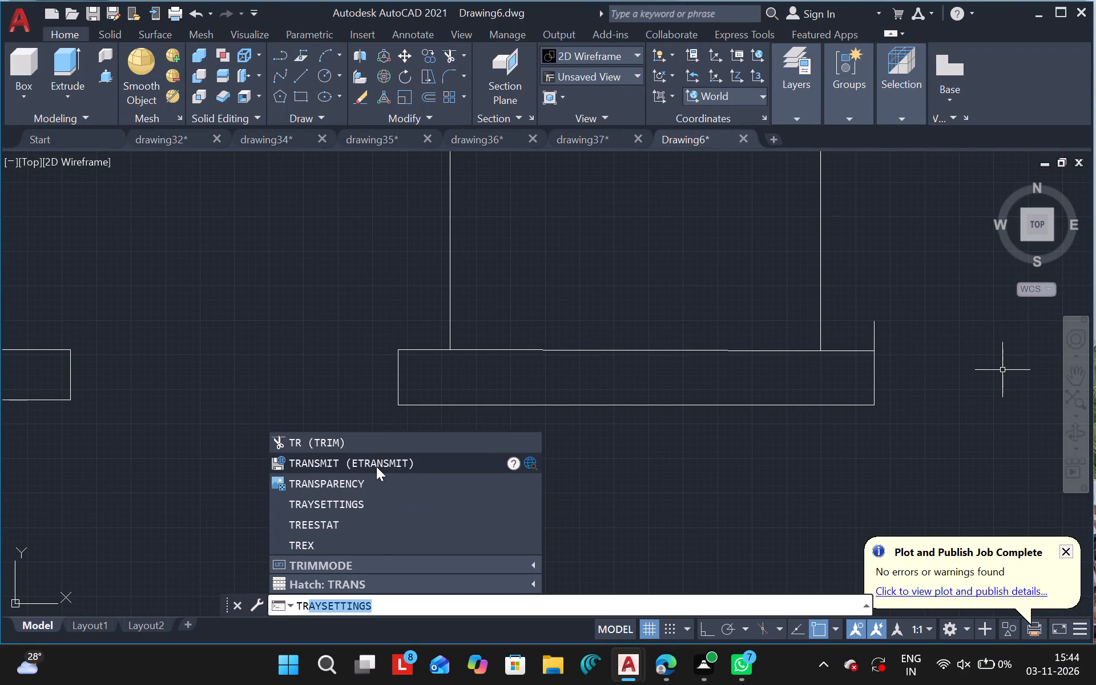
pyautogui.click(365, 449)
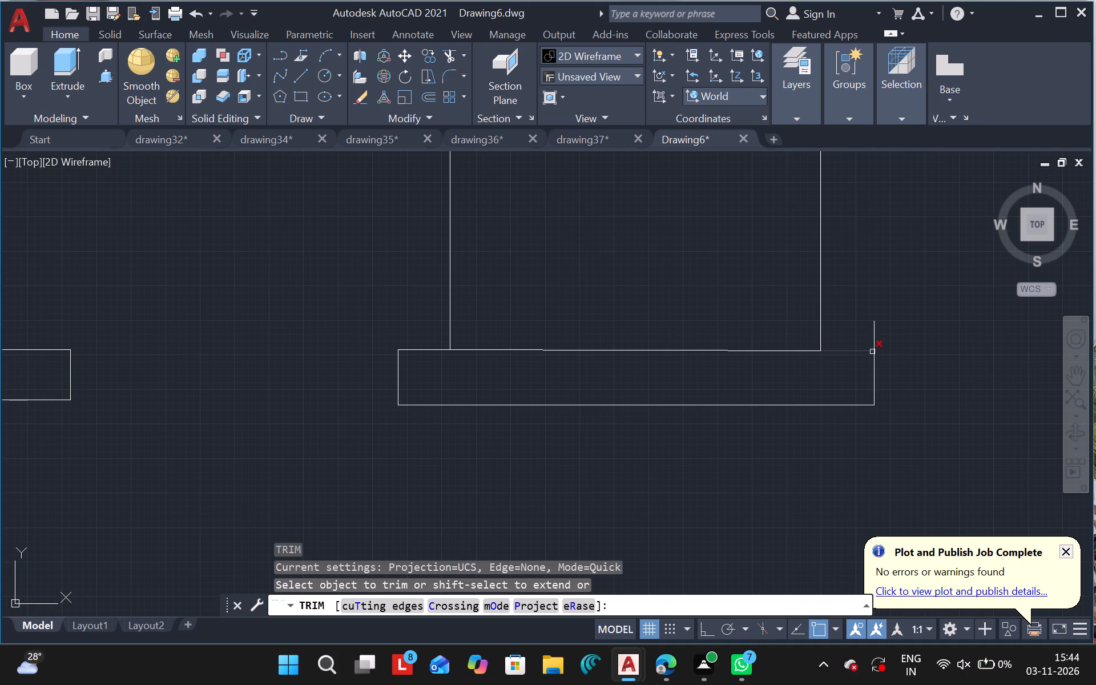
pyautogui.click(875, 335)
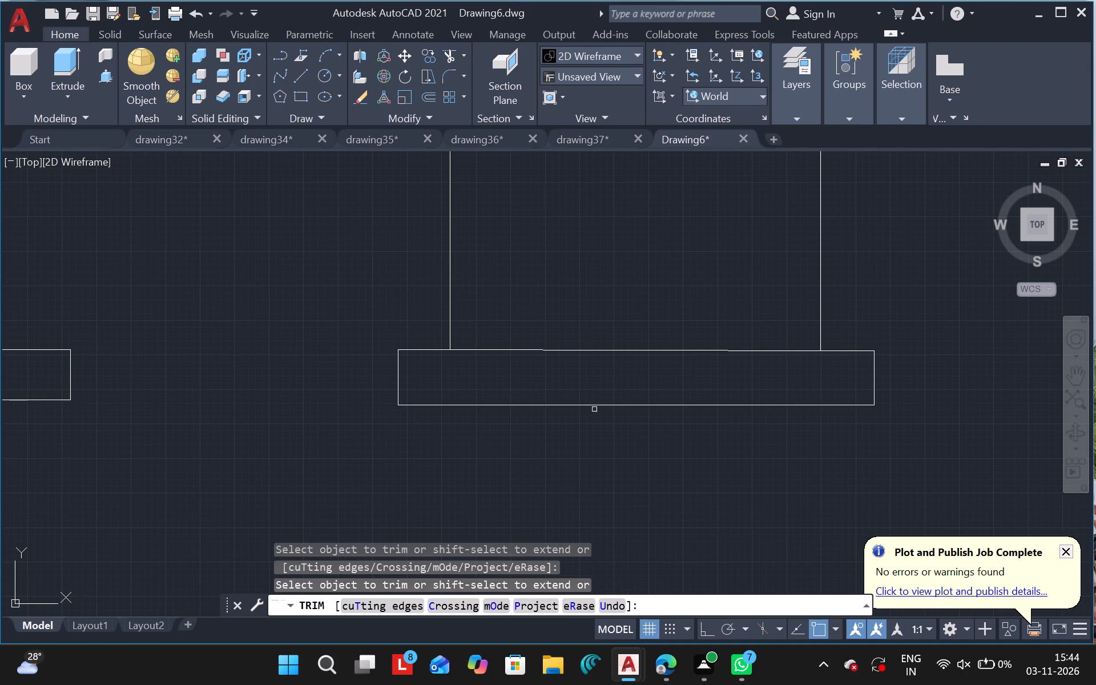
pyautogui.keyDown('ctrl'); pyautogui.scroll(-1, 637, 399); pyautogui.keyUp('ctrl')
pyautogui.hscroll(-1, 637, 399)
pyautogui.keyDown('ctrl'); pyautogui.scroll(-3, 637, 399); pyautogui.keyUp('ctrl')
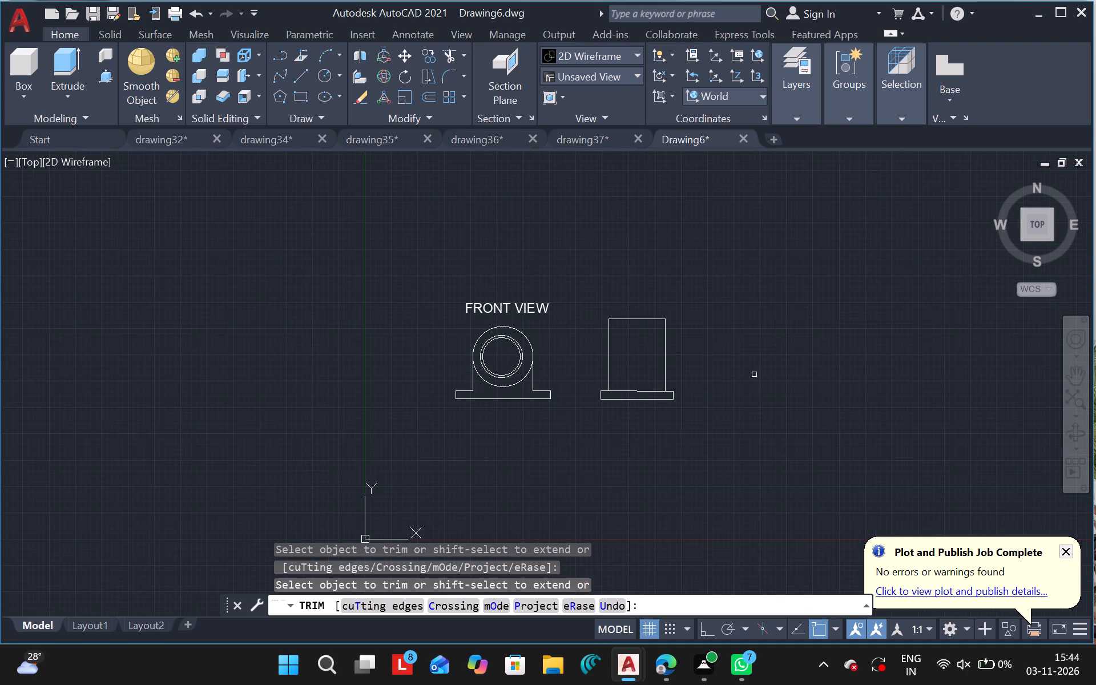
pyautogui.press('Escape')
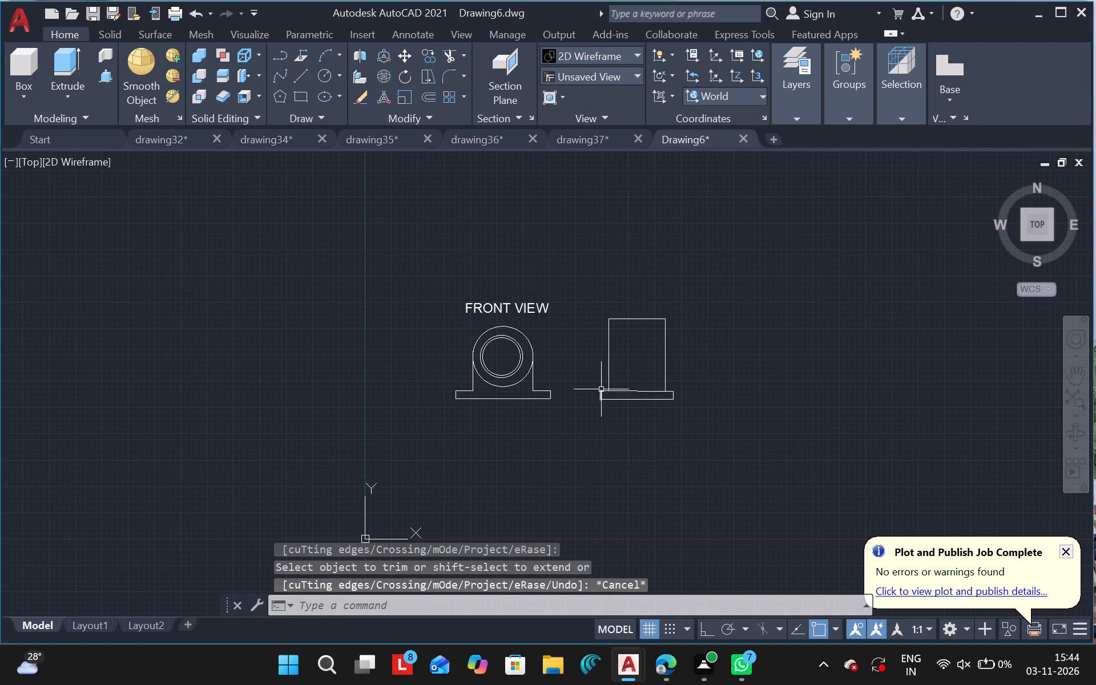
# Draw a slanted line from the base's top edge, just left of the side view's body, up across its left side into the body.
pyautogui.keyDown('ctrl'); pyautogui.scroll(5, 631, 381); pyautogui.keyUp('ctrl')
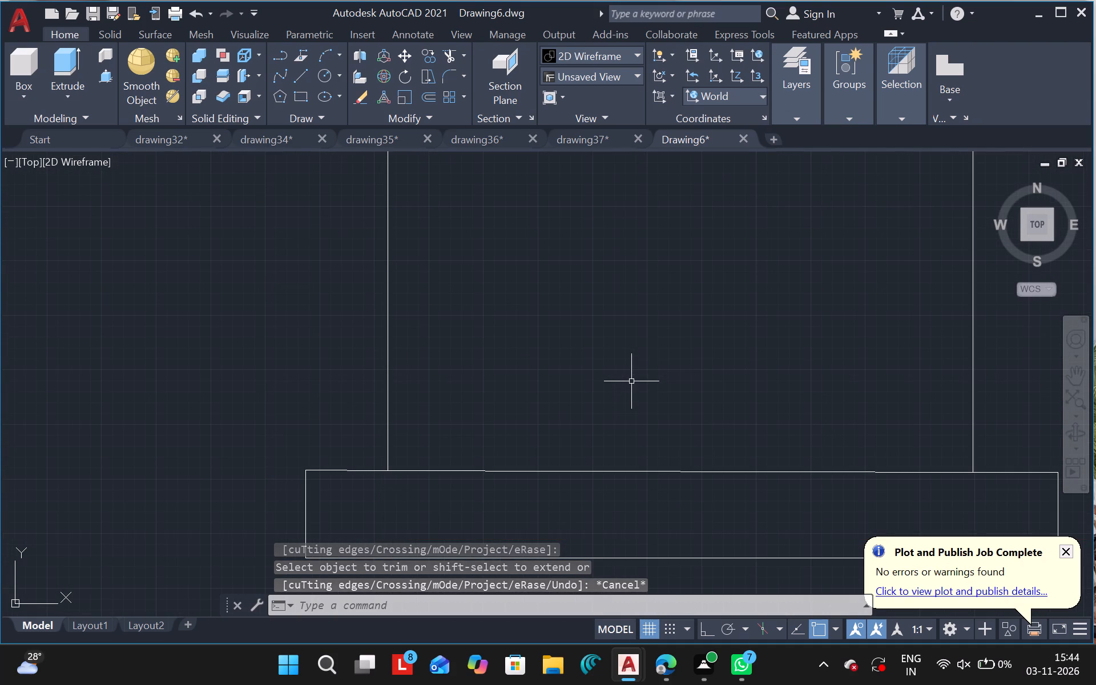
pyautogui.click(302, 71)
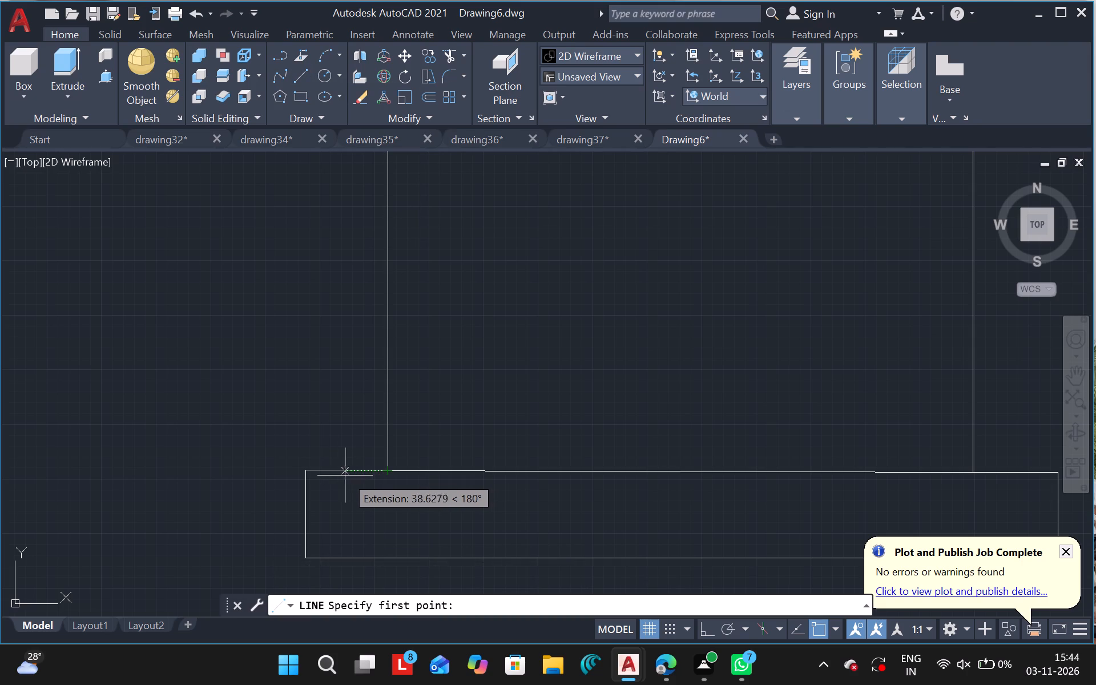
pyautogui.moveTo(341, 473); pyautogui.dragTo(388, 392)
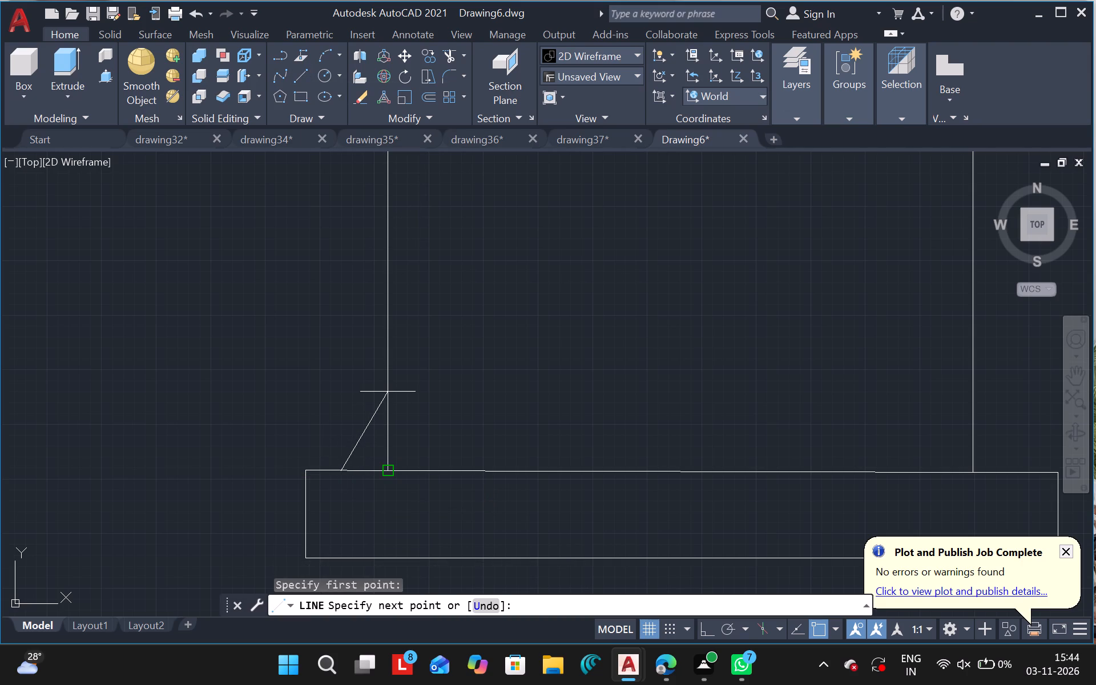
pyautogui.moveTo(388, 392); pyautogui.dragTo(382, 381)
pyautogui.moveTo(382, 381); pyautogui.dragTo(377, 349)
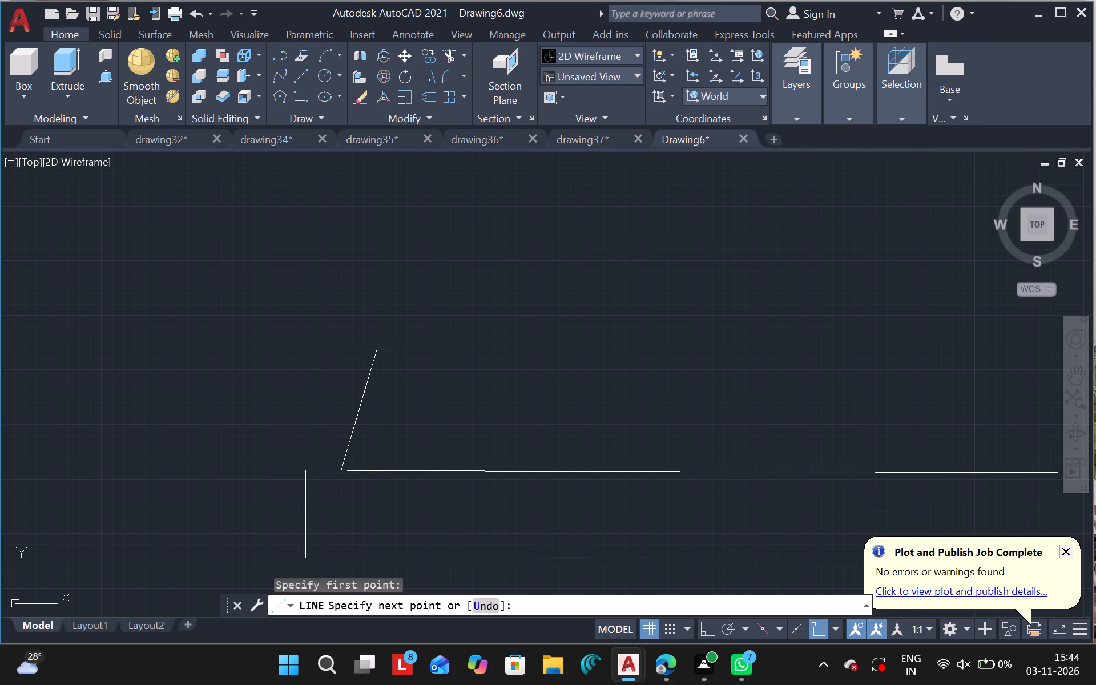
pyautogui.moveTo(377, 349); pyautogui.dragTo(386, 394)
pyautogui.moveTo(386, 394); pyautogui.dragTo(288, 429)
pyautogui.keyDown('ctrl'); pyautogui.scroll(-3, 288, 429); pyautogui.keyUp('ctrl')
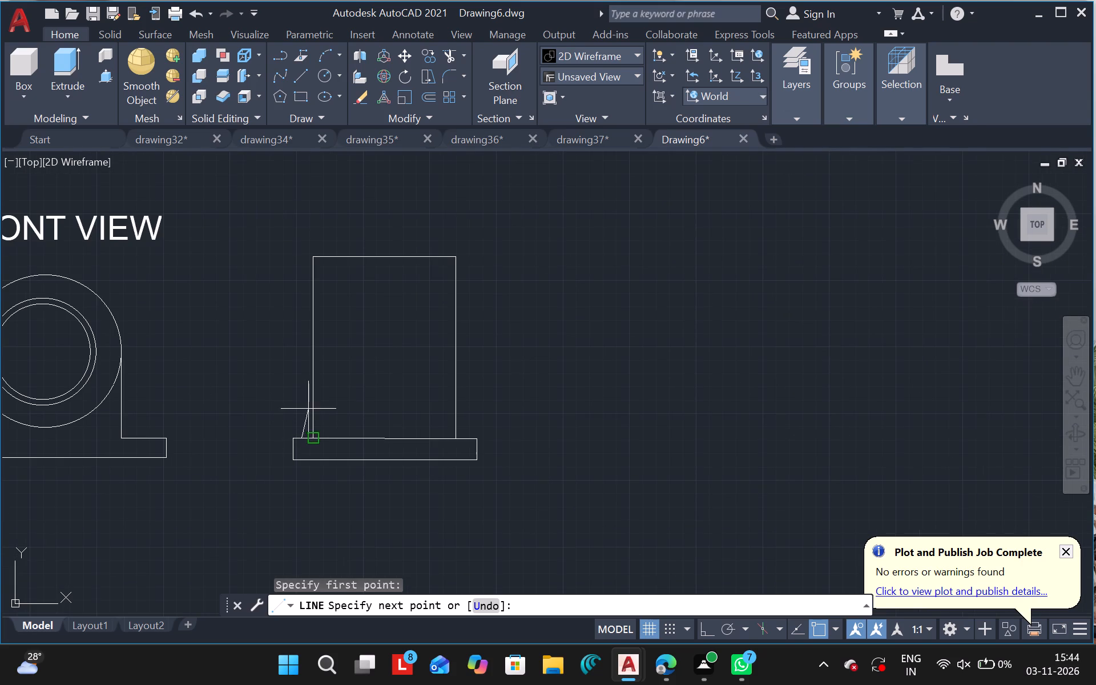
pyautogui.click(328, 377)
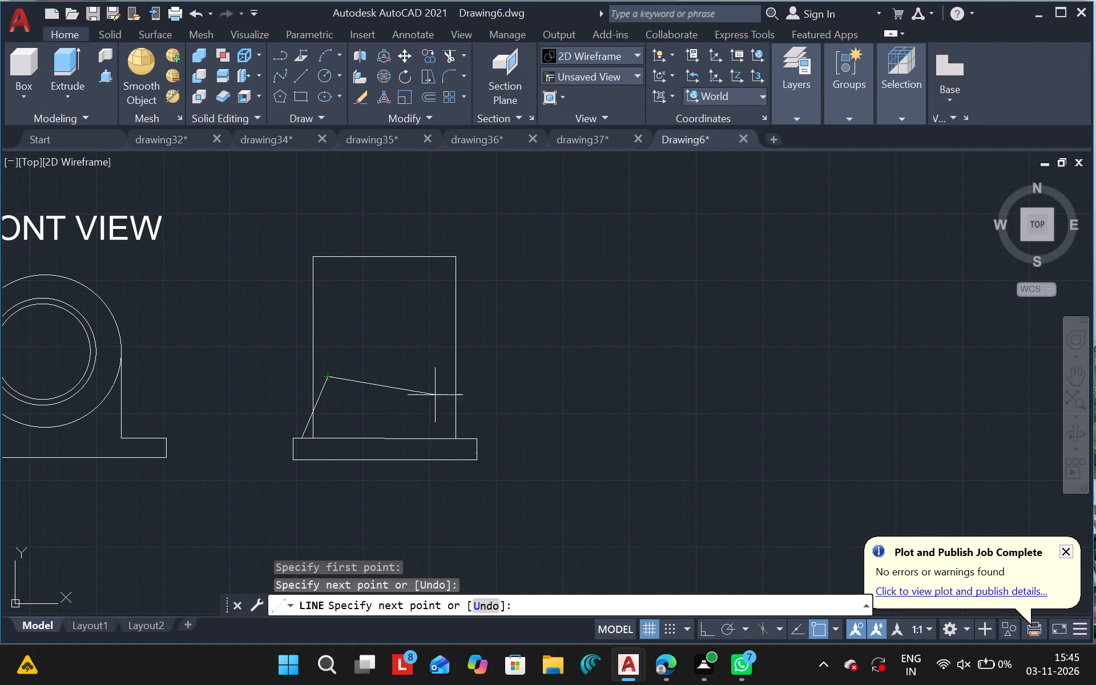
pyautogui.press('Escape')
# Draw a horizontal line from the slanted line's upper end to just past the right side of the side view's body.
pyautogui.click(304, 75)
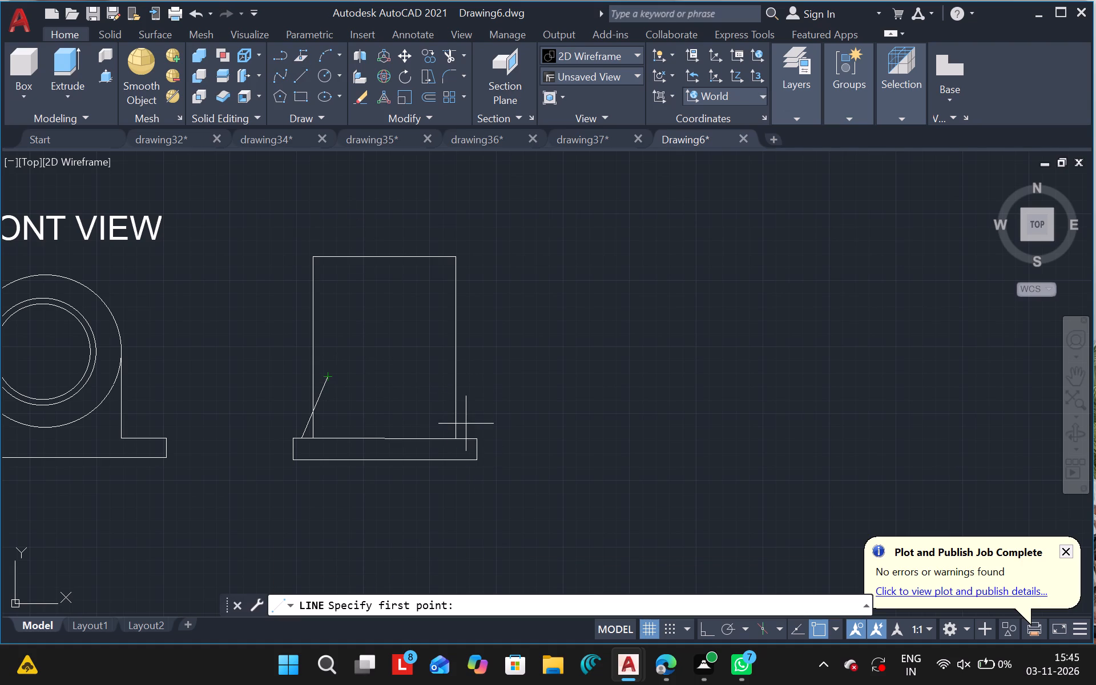
pyautogui.keyDown('ctrl'); pyautogui.scroll(1, 474, 420); pyautogui.keyUp('ctrl')
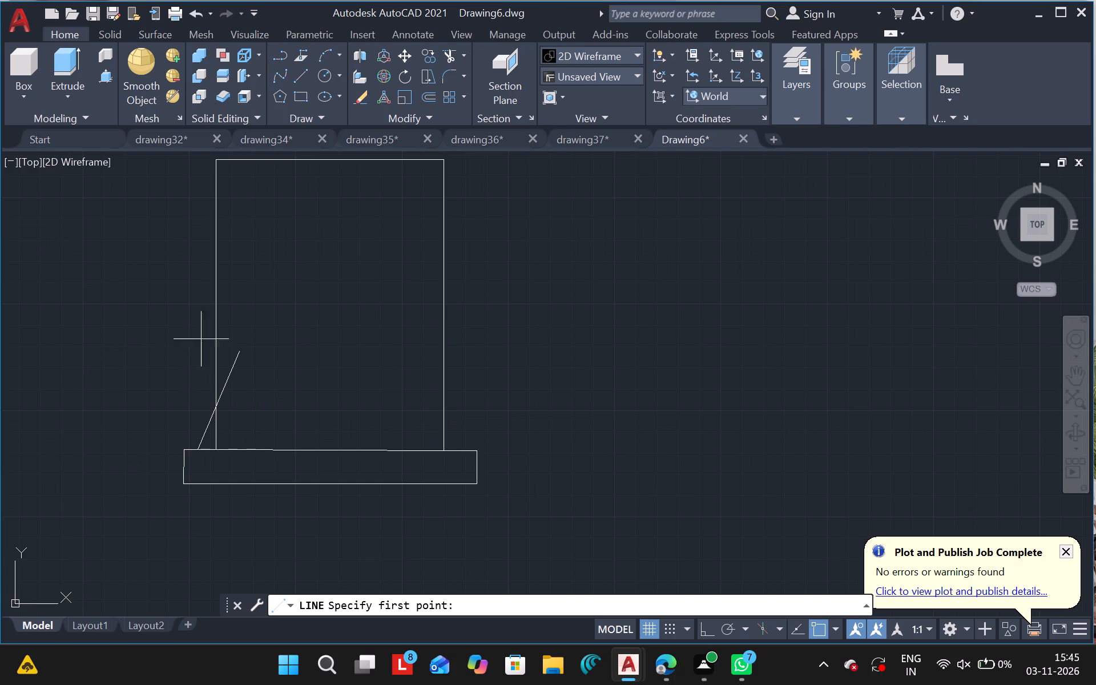
pyautogui.moveTo(240, 354); pyautogui.dragTo(346, 348)
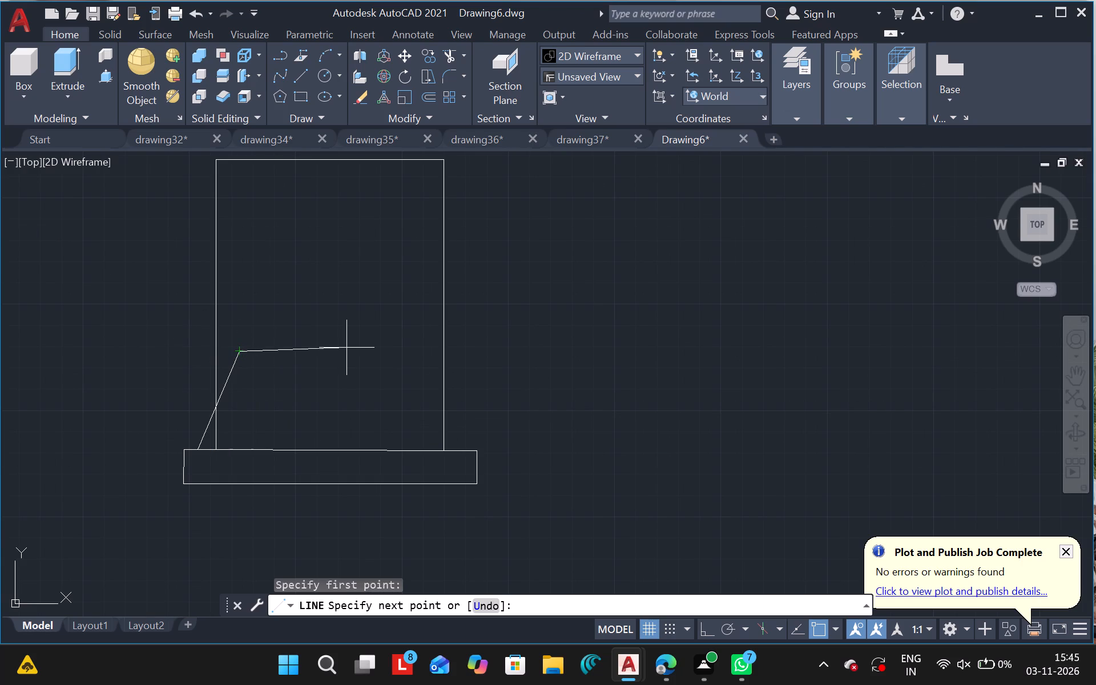
pyautogui.moveTo(346, 348); pyautogui.dragTo(432, 341)
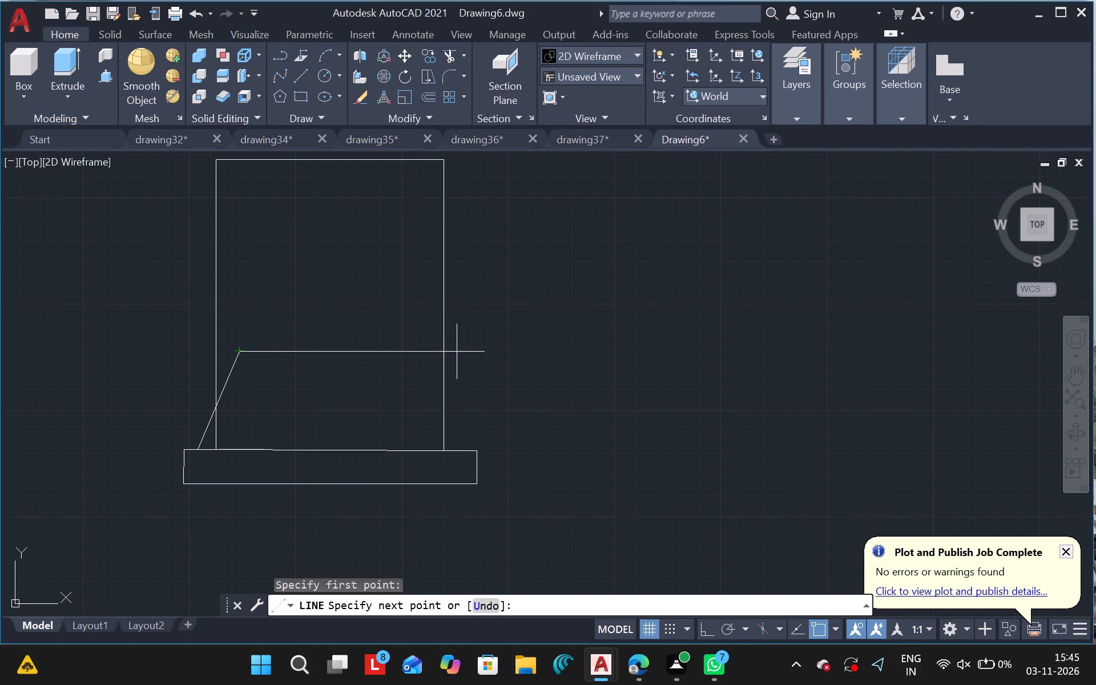
pyautogui.click(457, 352)
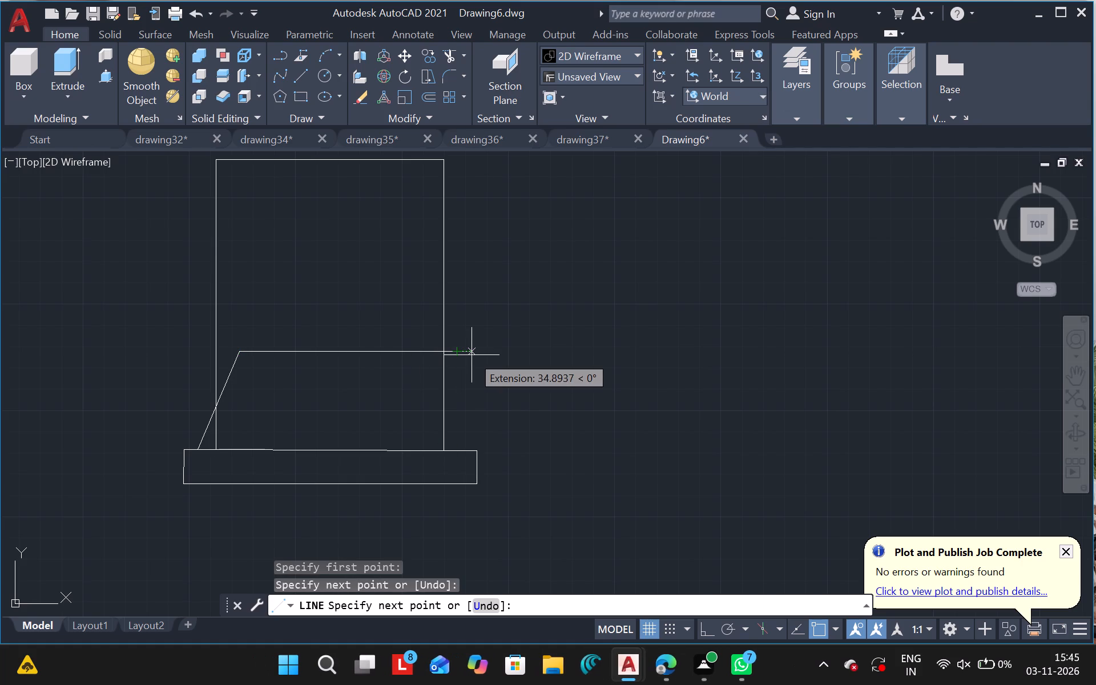
pyautogui.press('Escape')
pyautogui.click(472, 355)
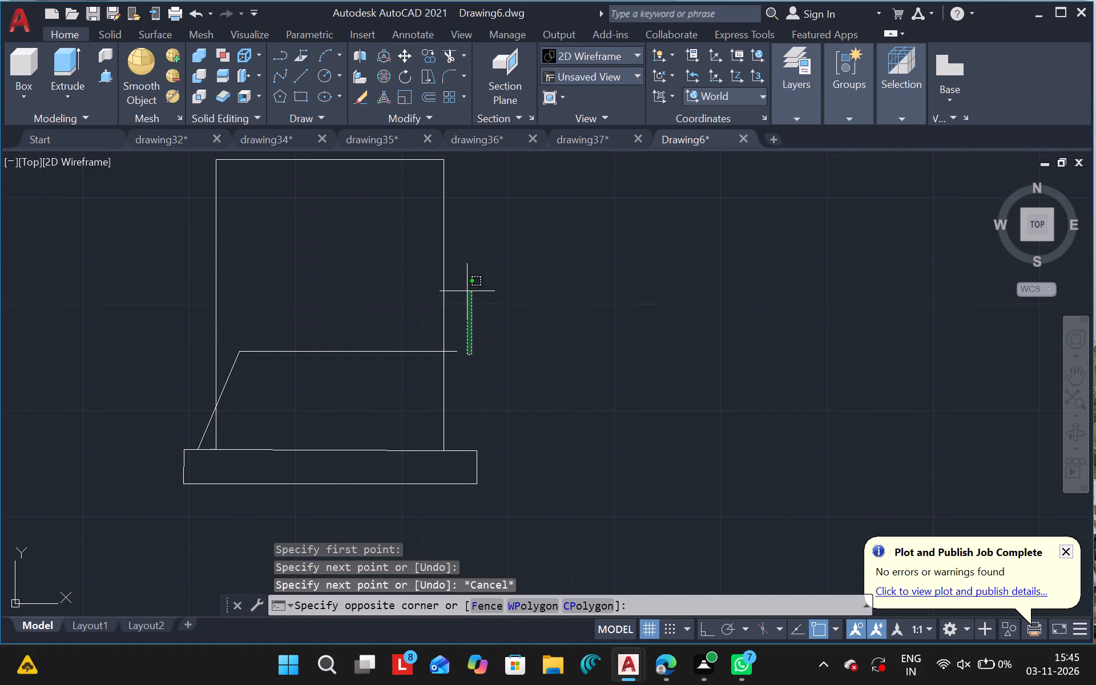
pyautogui.click(467, 291)
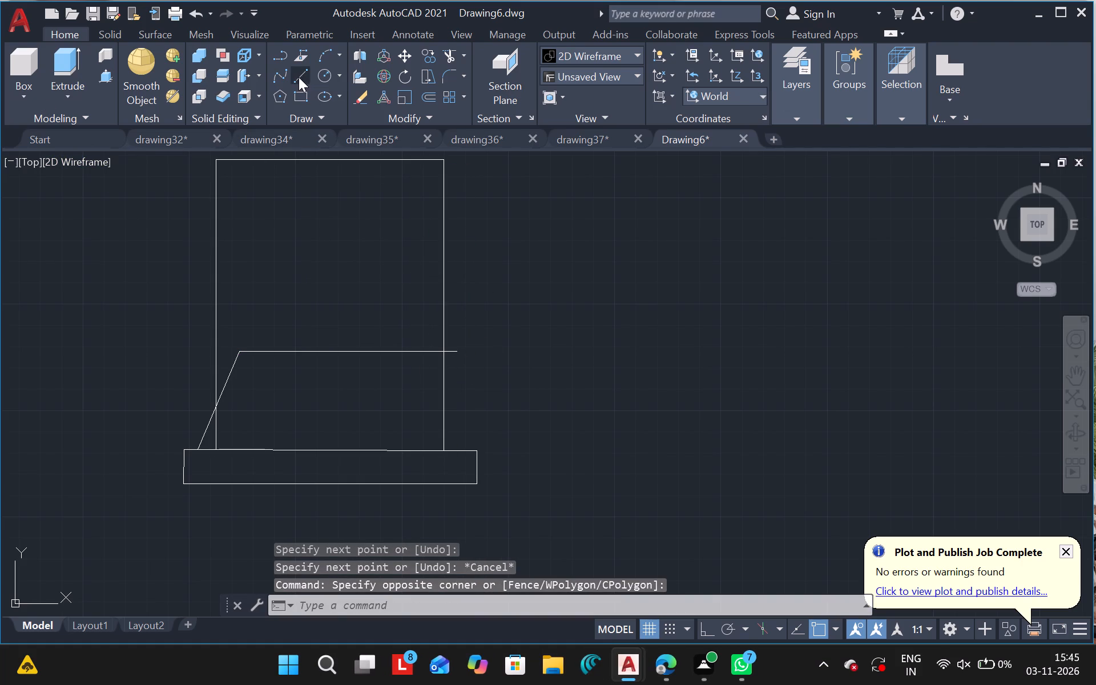
# Draw a horizontal line from where the slanted line crosses the body's left side to well beyond its right side.
pyautogui.moveTo(299, 77); pyautogui.dragTo(408, 472)
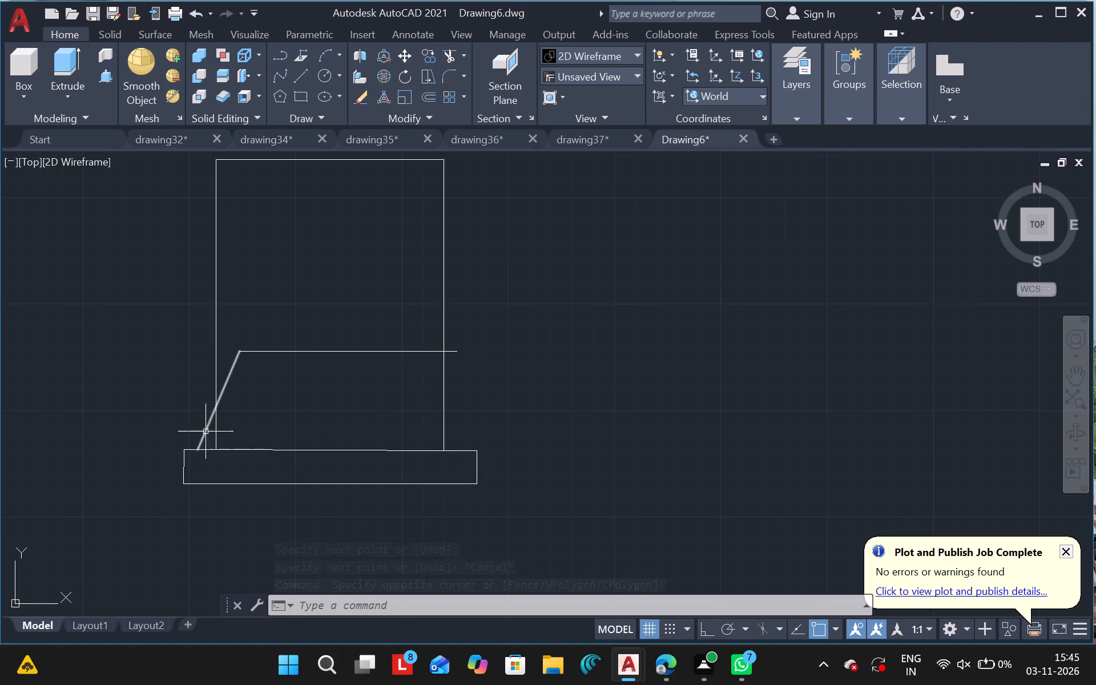
pyautogui.click(295, 76)
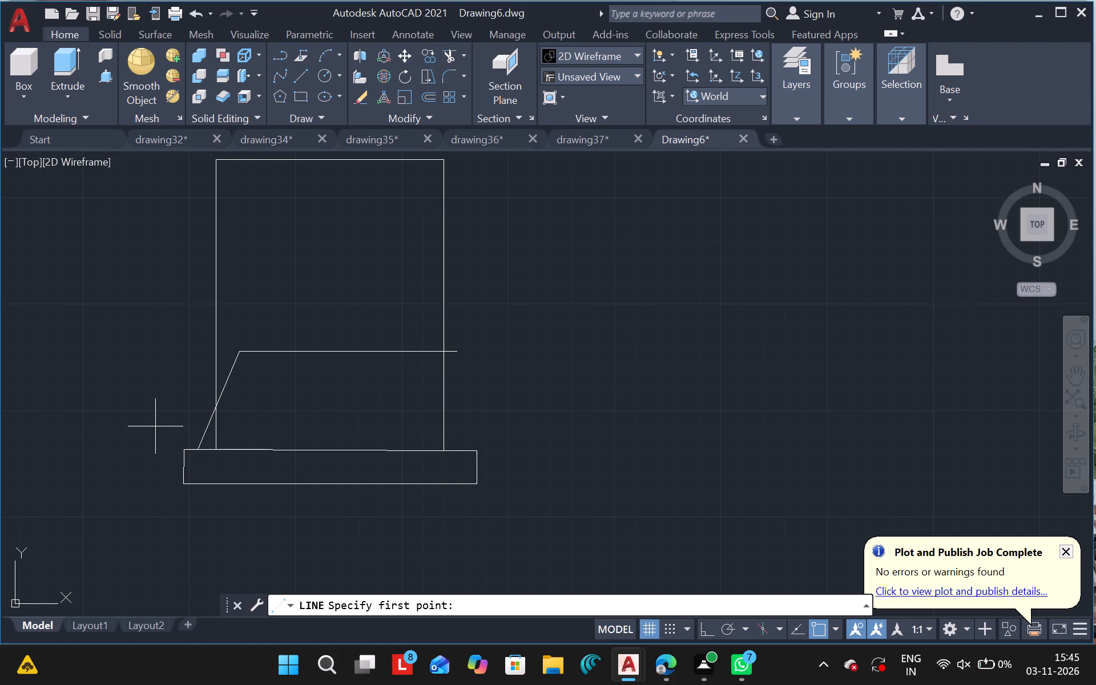
pyautogui.moveTo(219, 405); pyautogui.dragTo(319, 418)
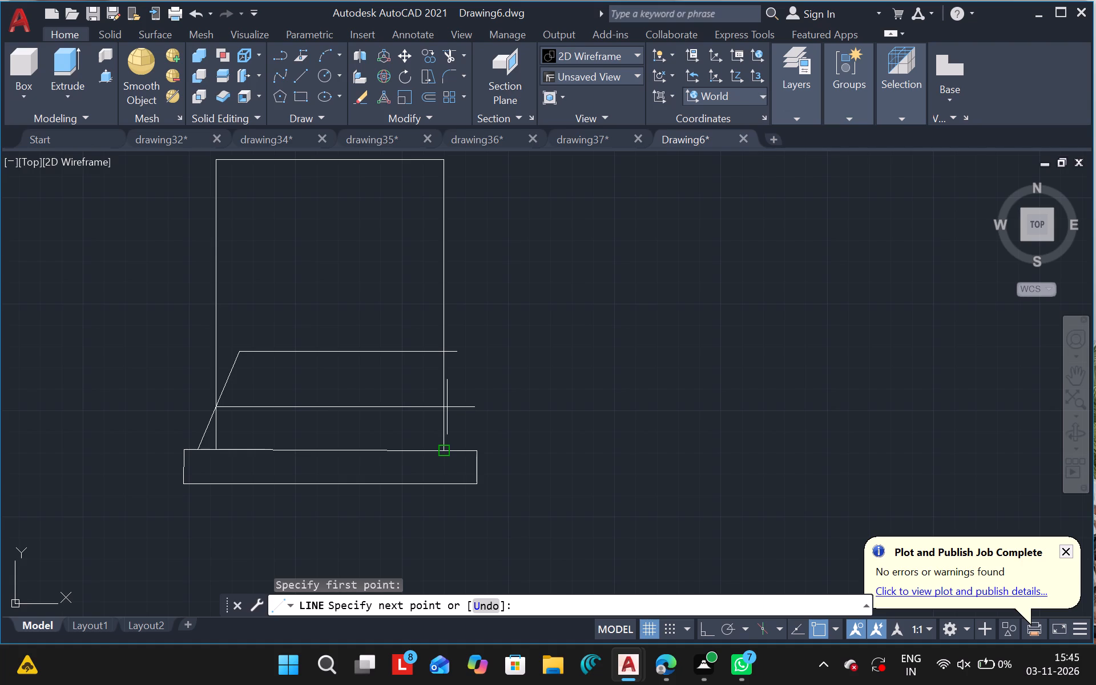
pyautogui.moveTo(444, 409); pyautogui.dragTo(456, 418)
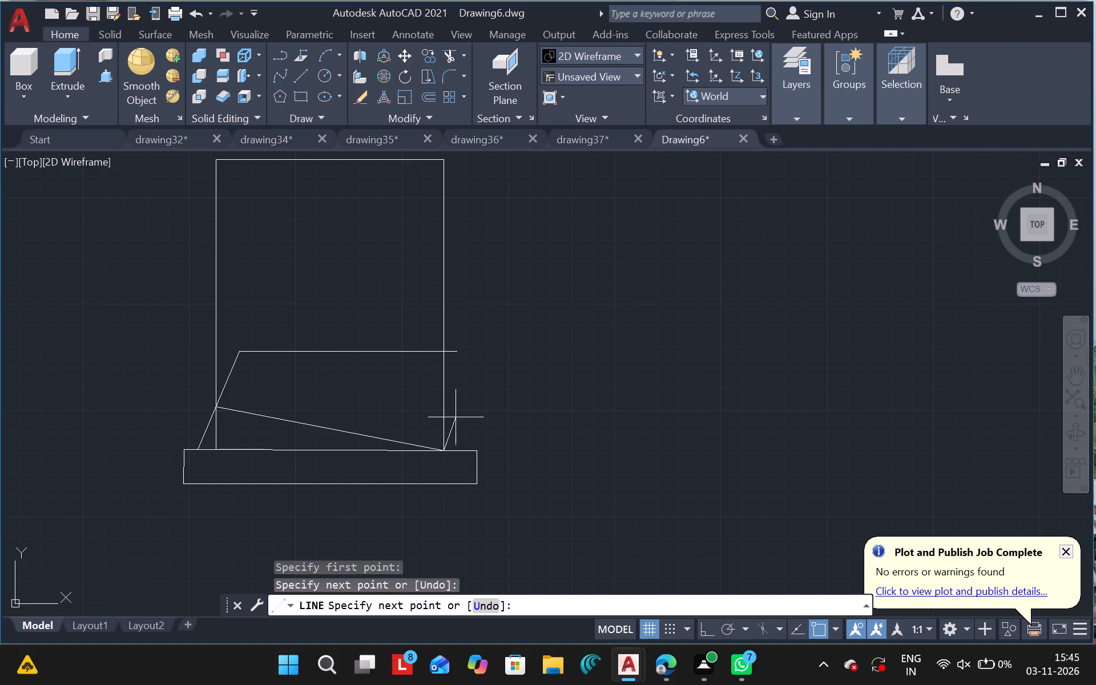
pyautogui.moveTo(456, 418); pyautogui.dragTo(446, 431)
pyautogui.hotkey('ctrl', 'z')
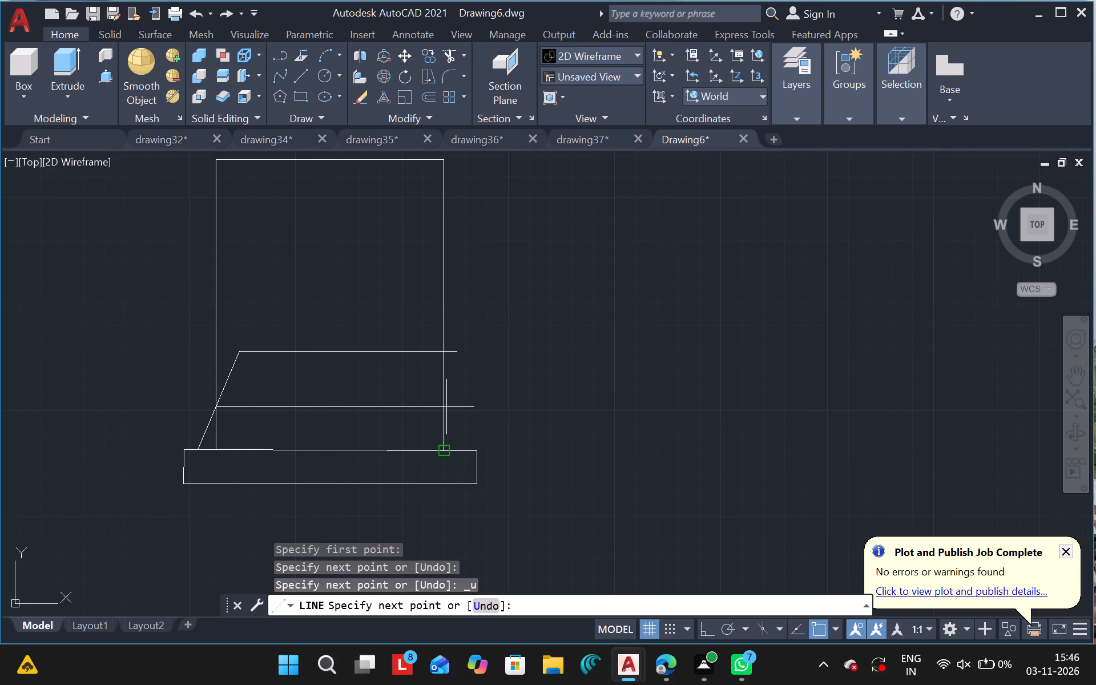
pyautogui.click(446, 408)
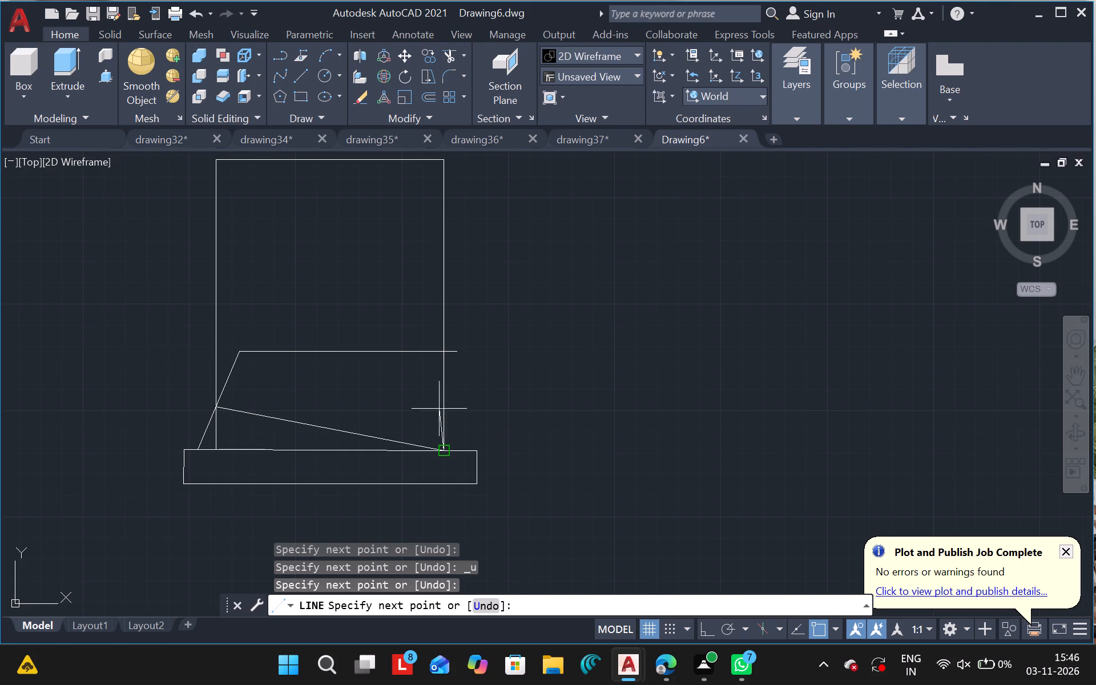
pyautogui.hotkey('ctrl', 'z')
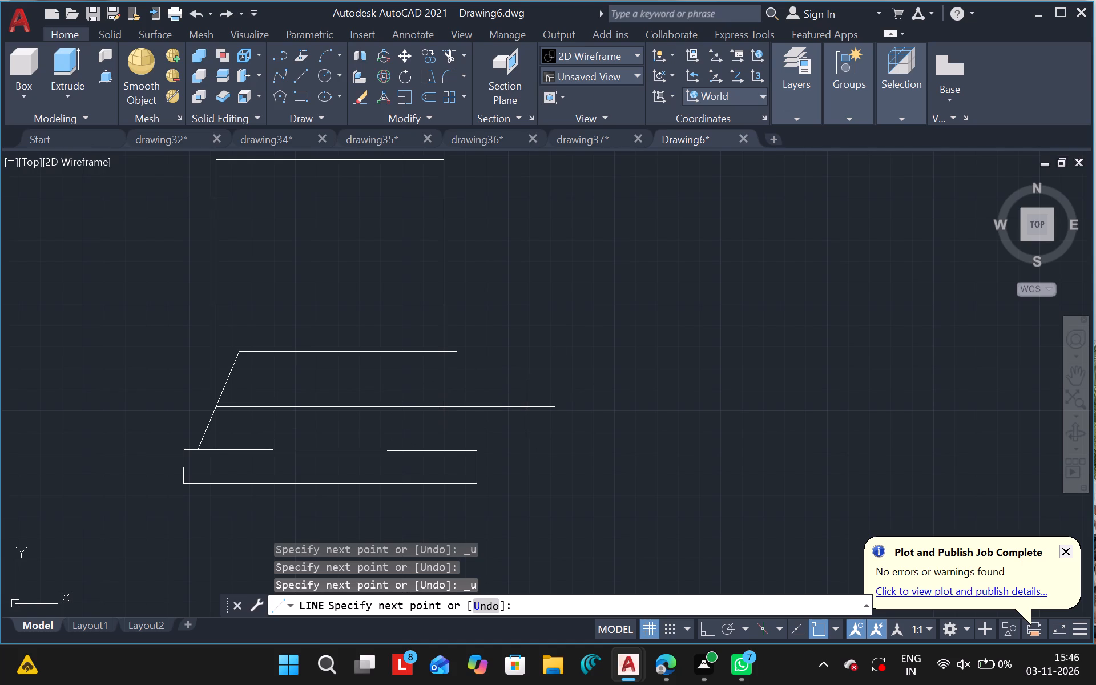
pyautogui.click(526, 407)
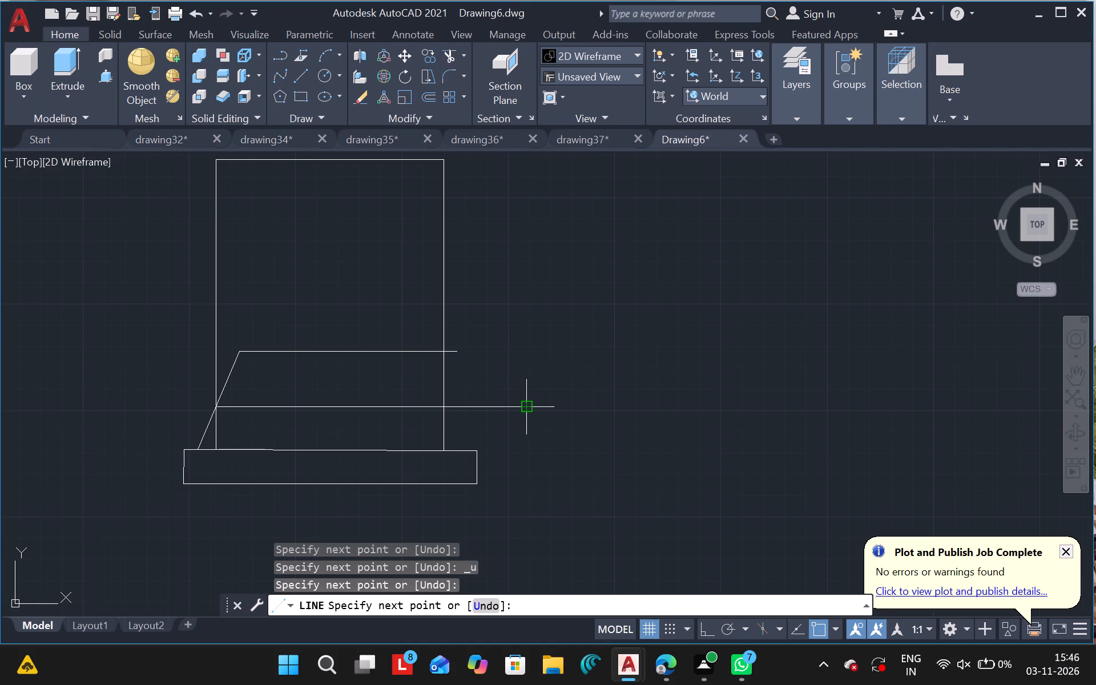
pyautogui.press('Escape')
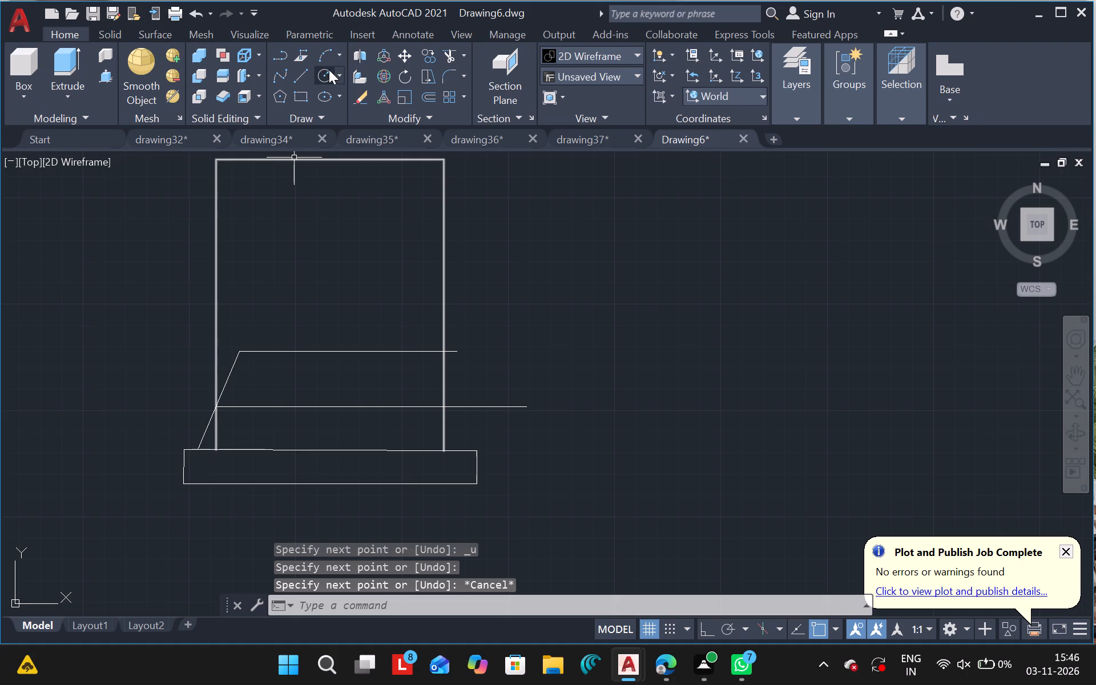
# Draw a slanted line from where the lower horizontal line crosses the body's right side, down and outward through the base to below it.
pyautogui.click(303, 75)
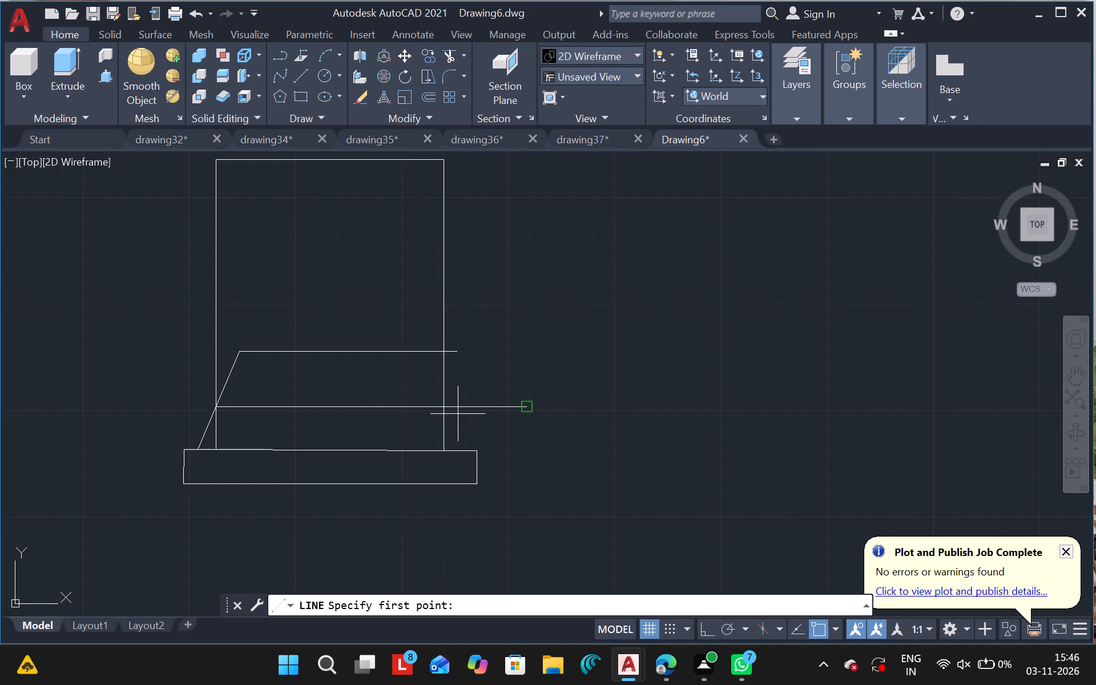
pyautogui.moveTo(446, 404); pyautogui.dragTo(467, 440)
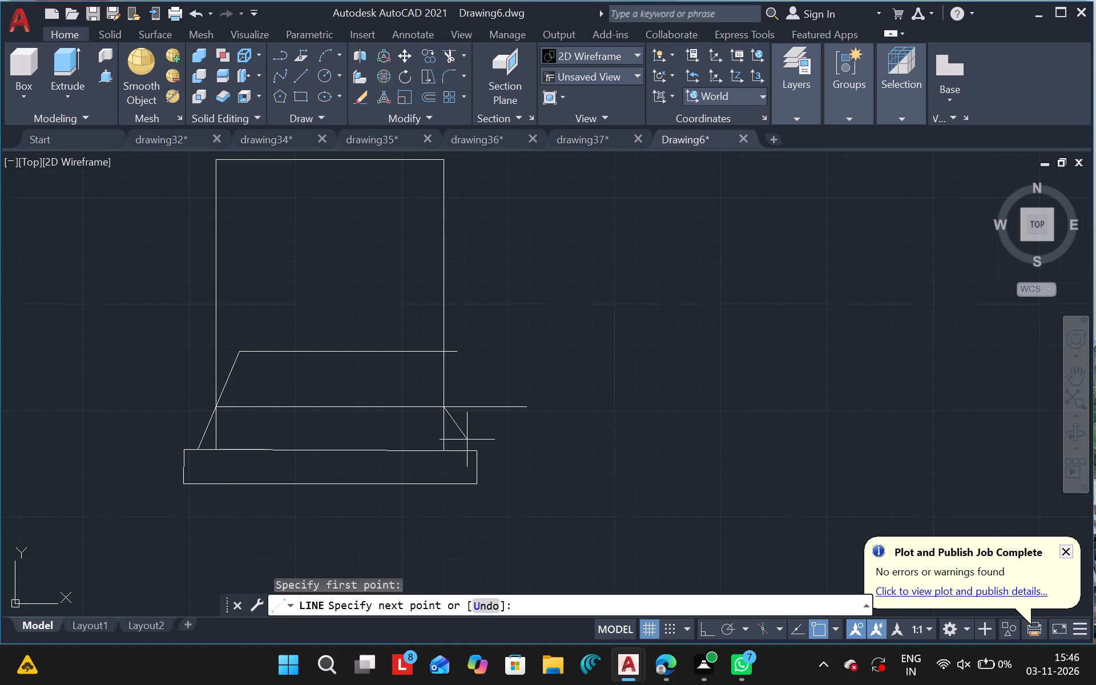
pyautogui.moveTo(467, 440); pyautogui.dragTo(465, 452)
pyautogui.moveTo(465, 452); pyautogui.dragTo(473, 467)
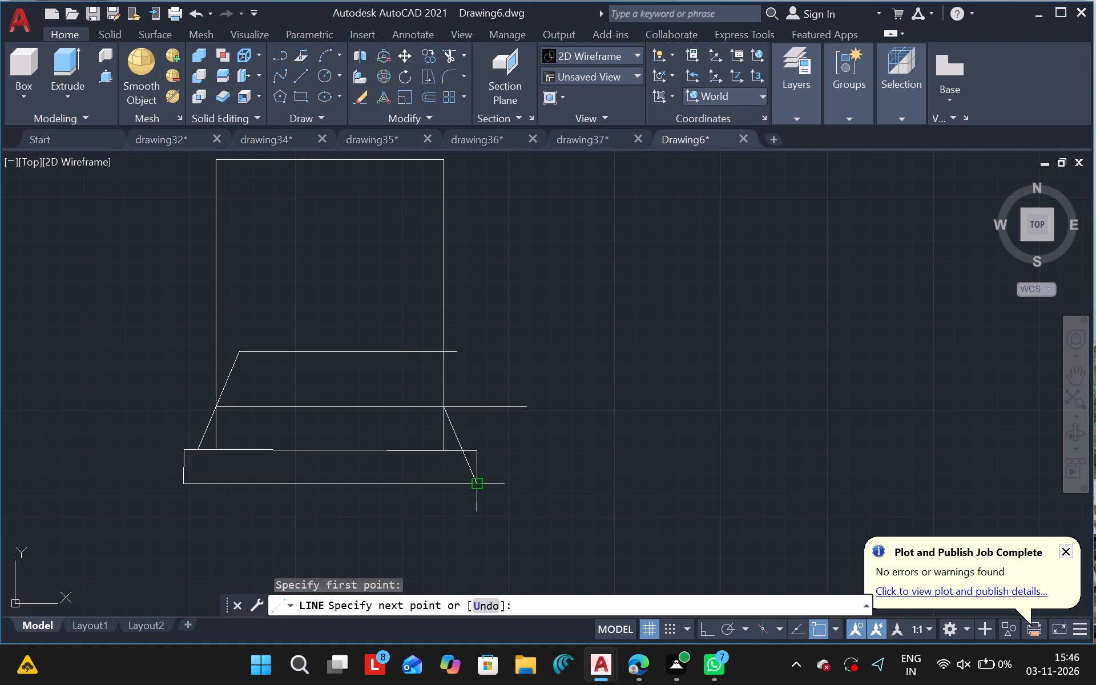
pyautogui.click(494, 529)
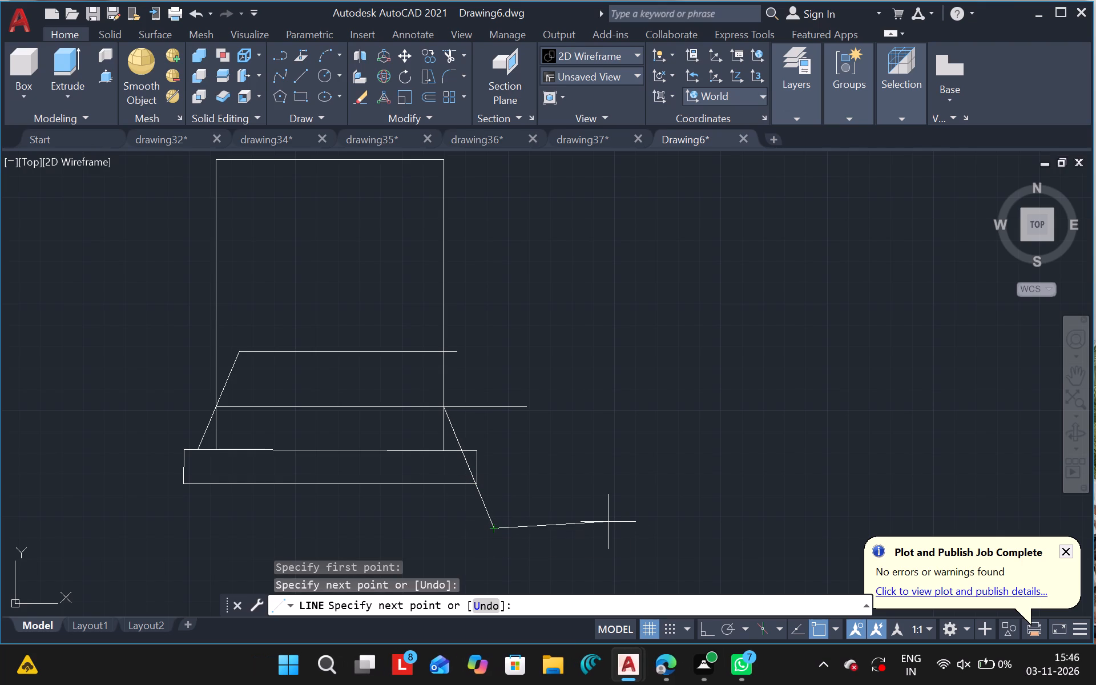
pyautogui.press('Escape')
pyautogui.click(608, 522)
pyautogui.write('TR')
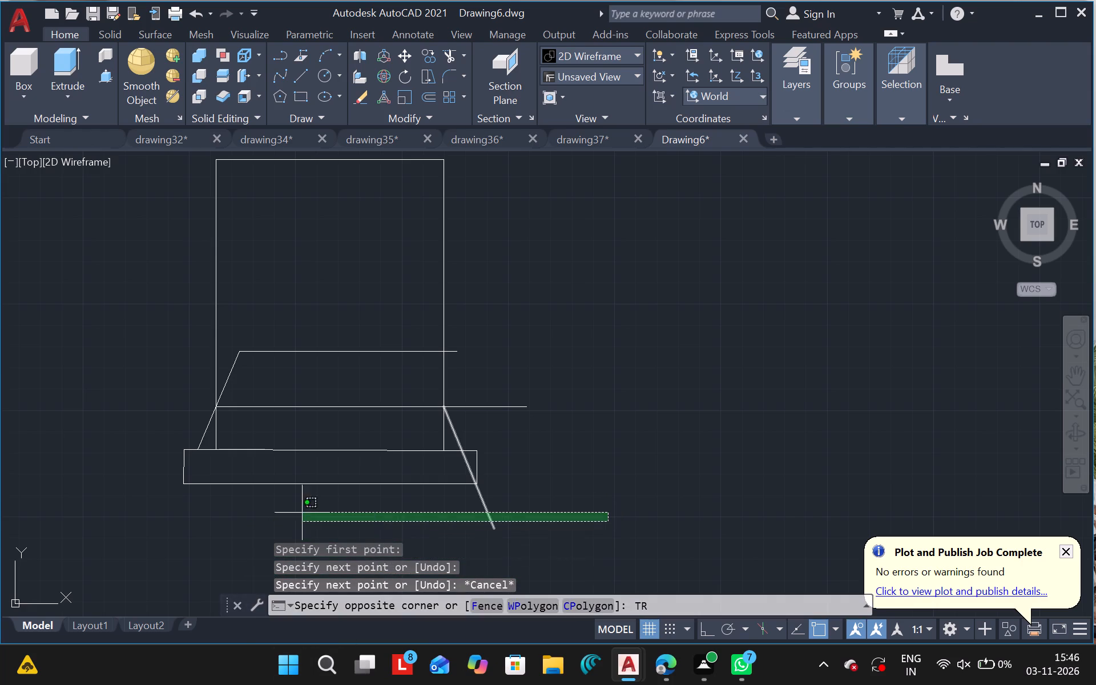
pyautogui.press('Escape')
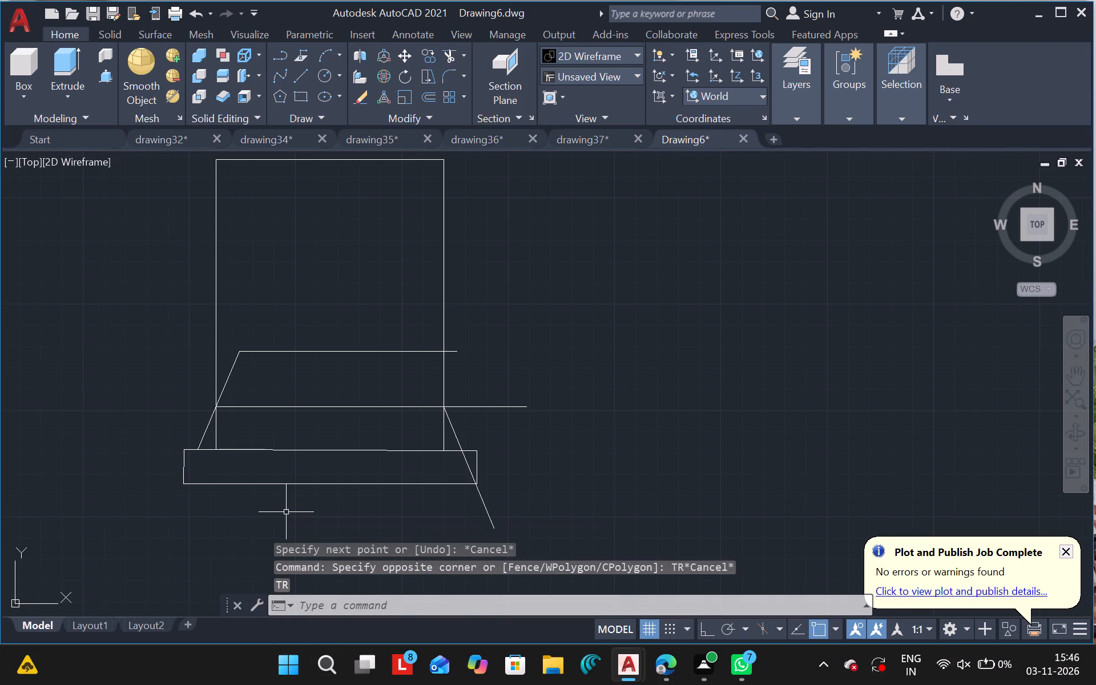
# Trim the side view's slanted and horizontal construction lines to leave only a short slanted rib on each side between body and base.
pyautogui.write('TR')
pyautogui.click(332, 445)
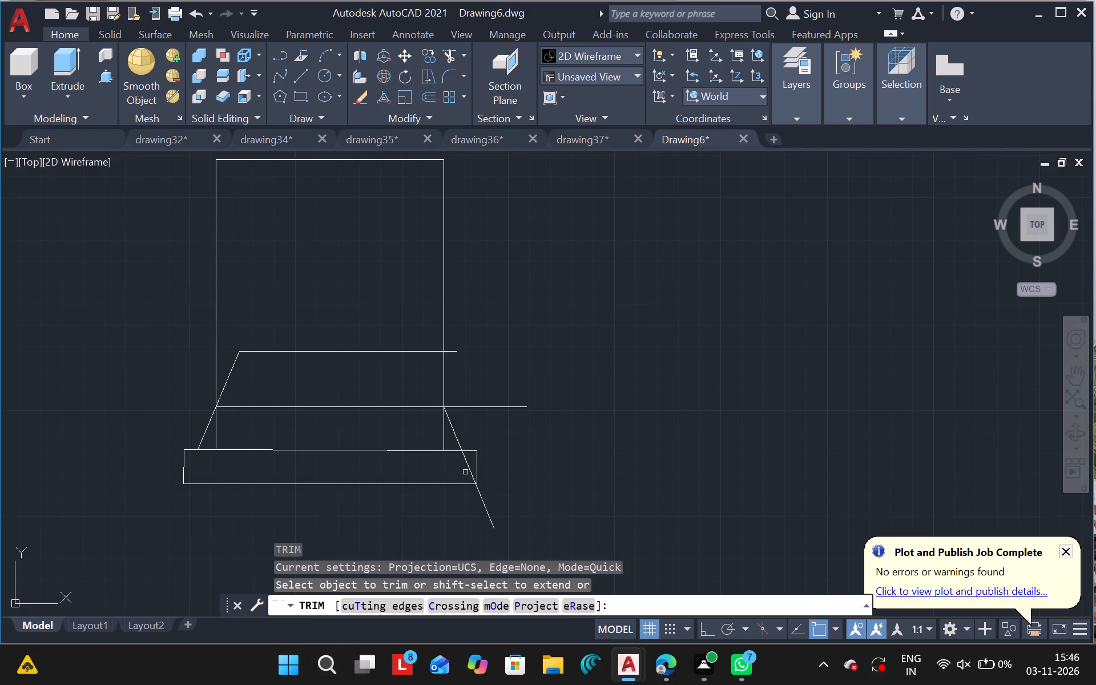
pyautogui.click(472, 468)
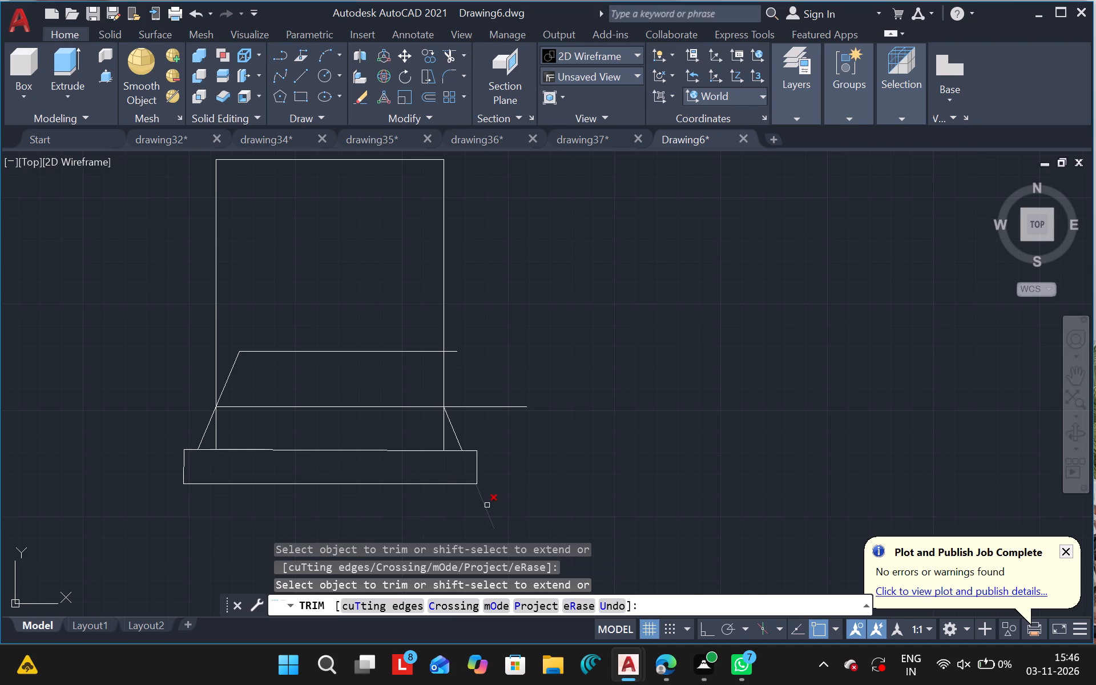
pyautogui.moveTo(486, 505); pyautogui.dragTo(483, 377)
pyautogui.moveTo(483, 377); pyautogui.dragTo(489, 428)
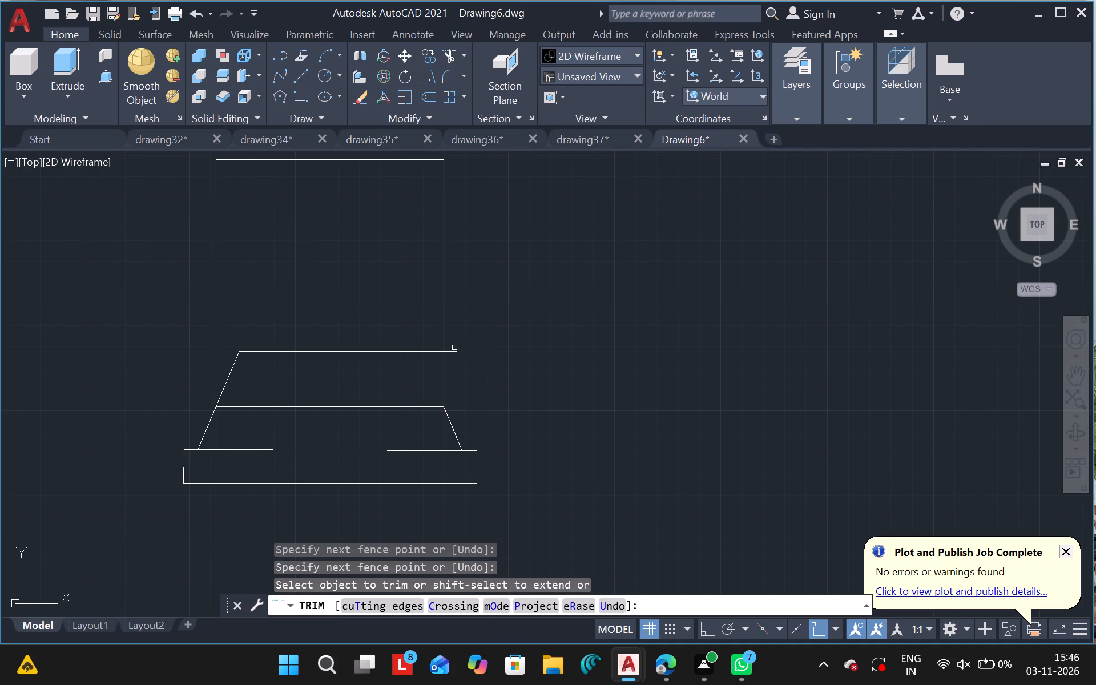
pyautogui.moveTo(454, 350); pyautogui.dragTo(352, 350)
pyautogui.click(352, 350)
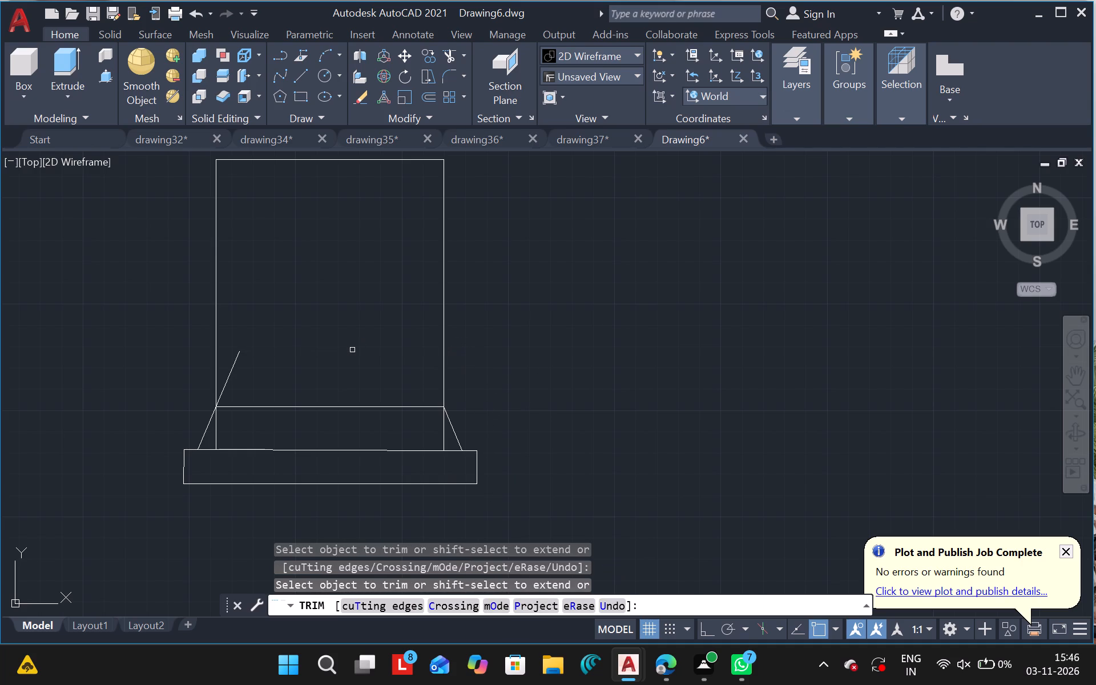
pyautogui.click(237, 362)
pyautogui.click(287, 407)
pyautogui.keyDown('ctrl'); pyautogui.scroll(-1, 379, 360); pyautogui.keyUp('ctrl')
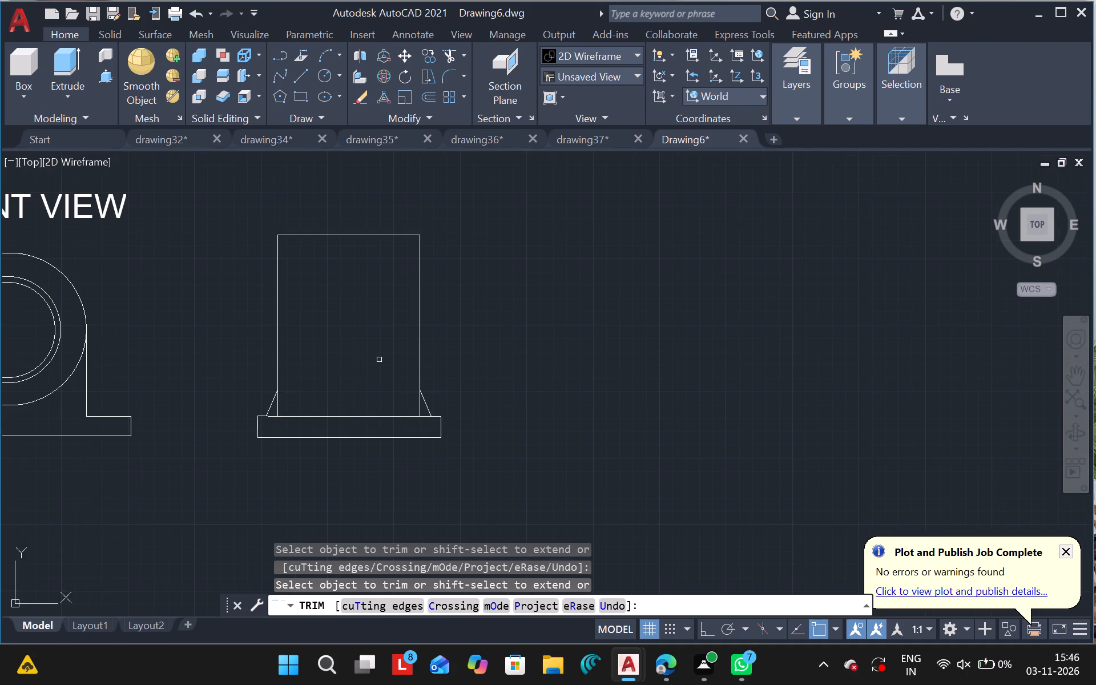
pyautogui.keyDown('ctrl'); pyautogui.scroll(-3, 379, 360); pyautogui.keyUp('ctrl')
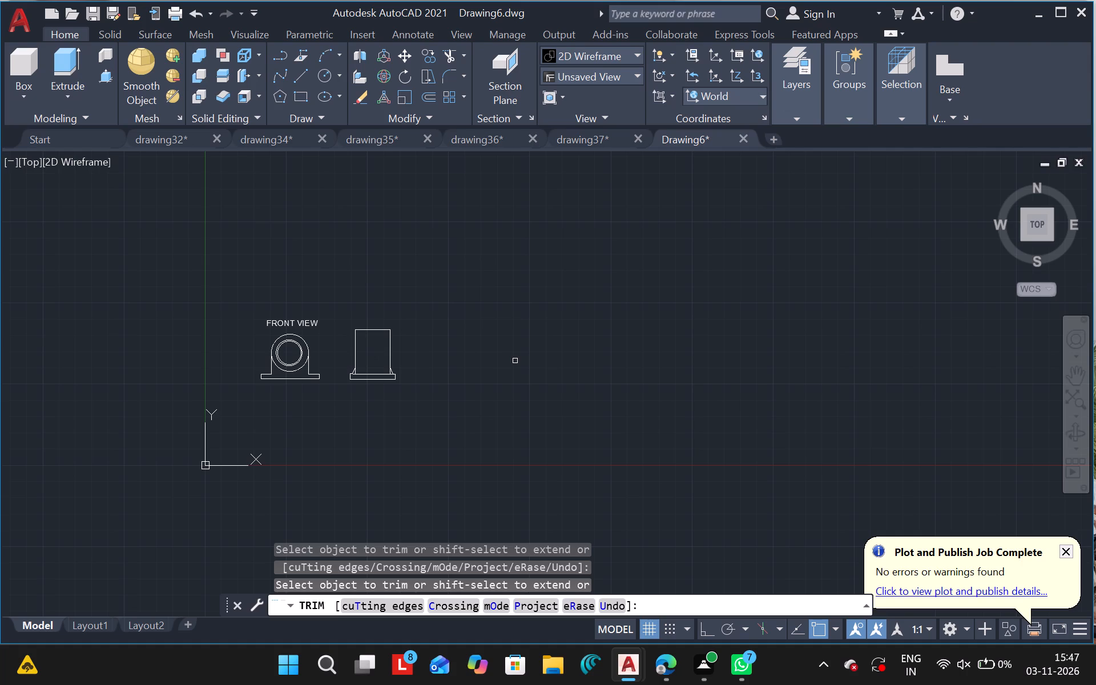
pyautogui.press('Escape')
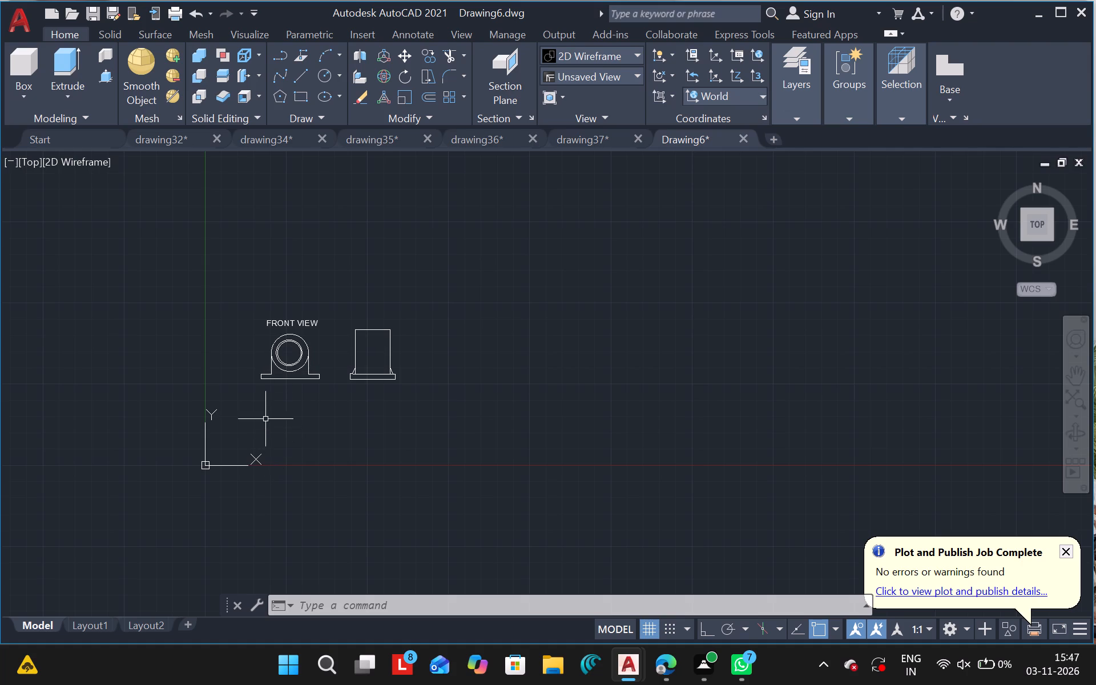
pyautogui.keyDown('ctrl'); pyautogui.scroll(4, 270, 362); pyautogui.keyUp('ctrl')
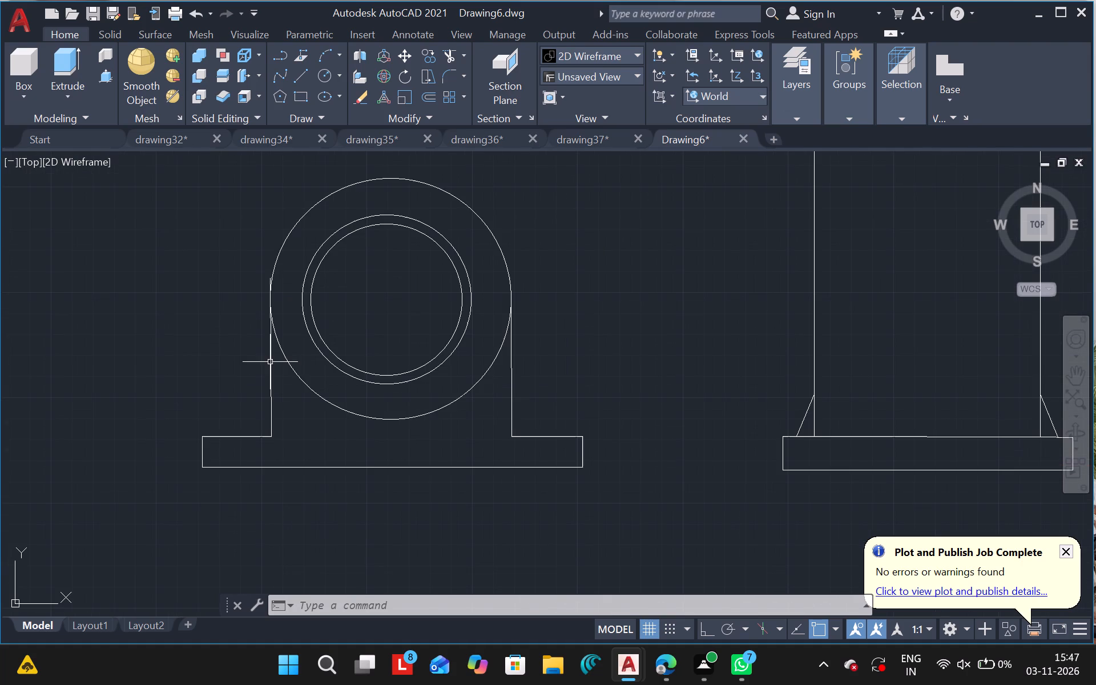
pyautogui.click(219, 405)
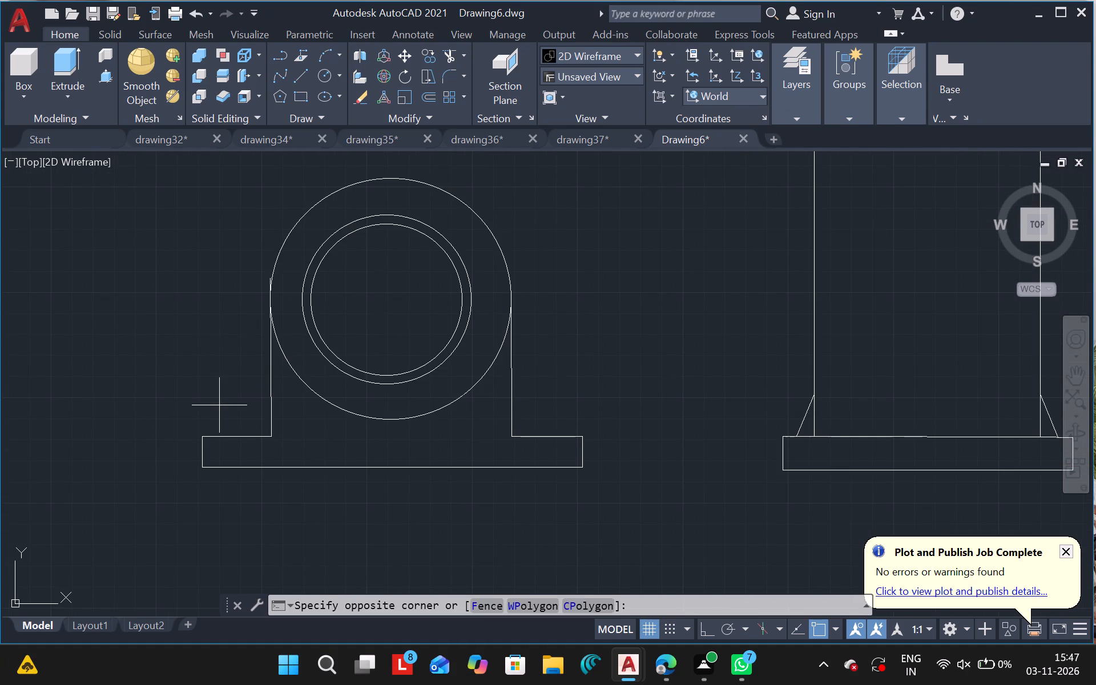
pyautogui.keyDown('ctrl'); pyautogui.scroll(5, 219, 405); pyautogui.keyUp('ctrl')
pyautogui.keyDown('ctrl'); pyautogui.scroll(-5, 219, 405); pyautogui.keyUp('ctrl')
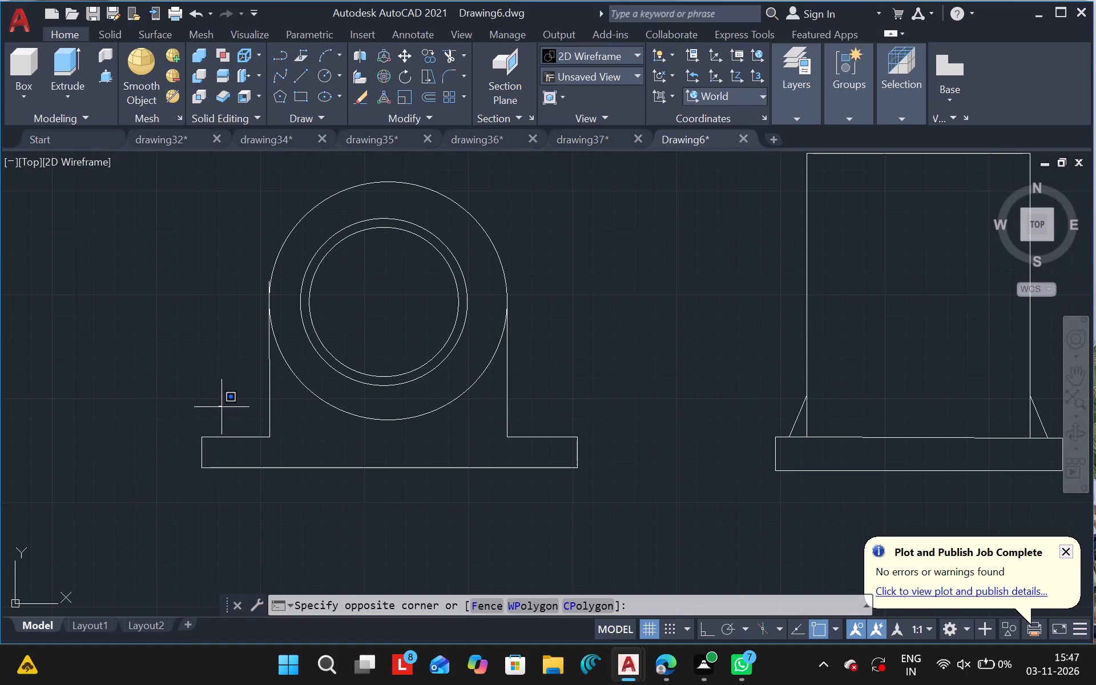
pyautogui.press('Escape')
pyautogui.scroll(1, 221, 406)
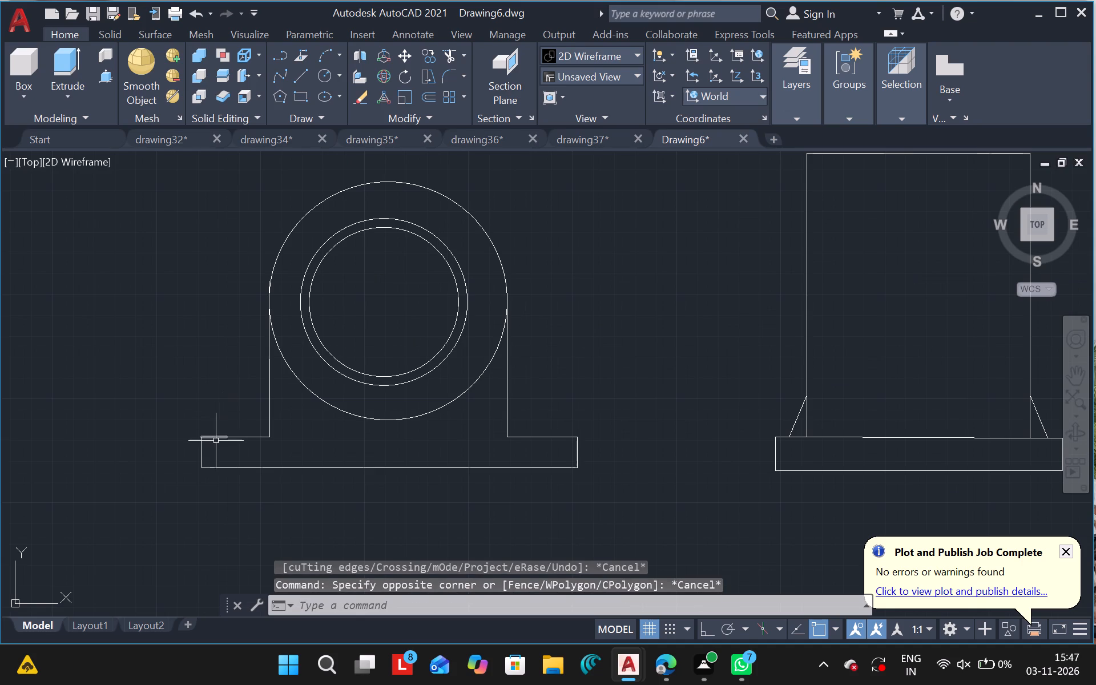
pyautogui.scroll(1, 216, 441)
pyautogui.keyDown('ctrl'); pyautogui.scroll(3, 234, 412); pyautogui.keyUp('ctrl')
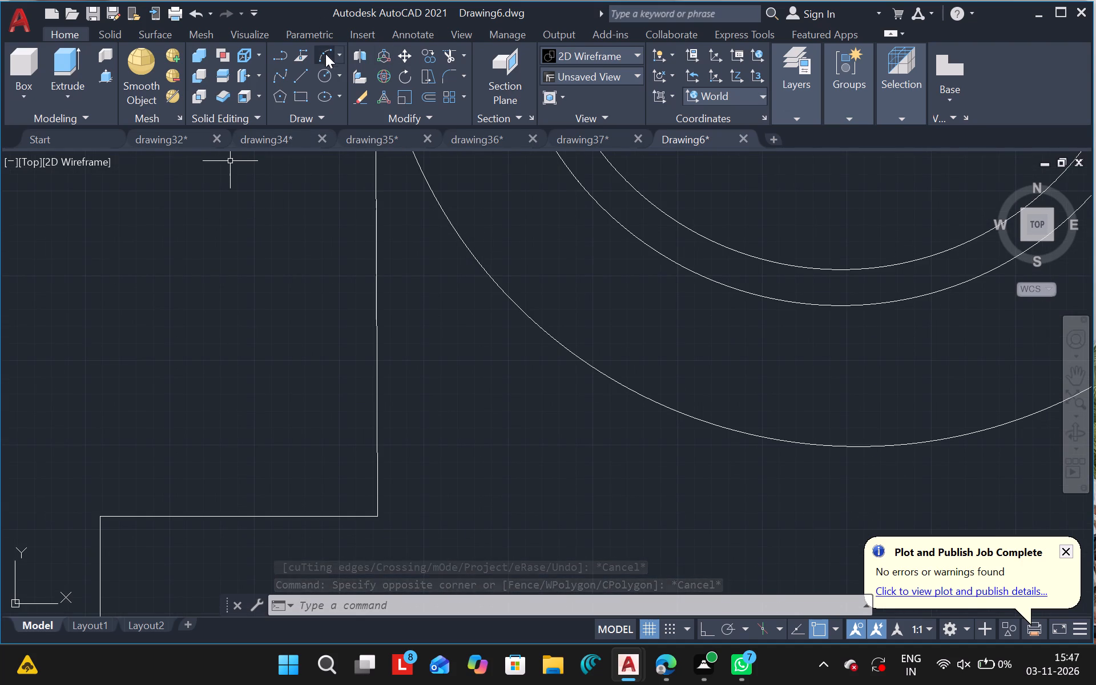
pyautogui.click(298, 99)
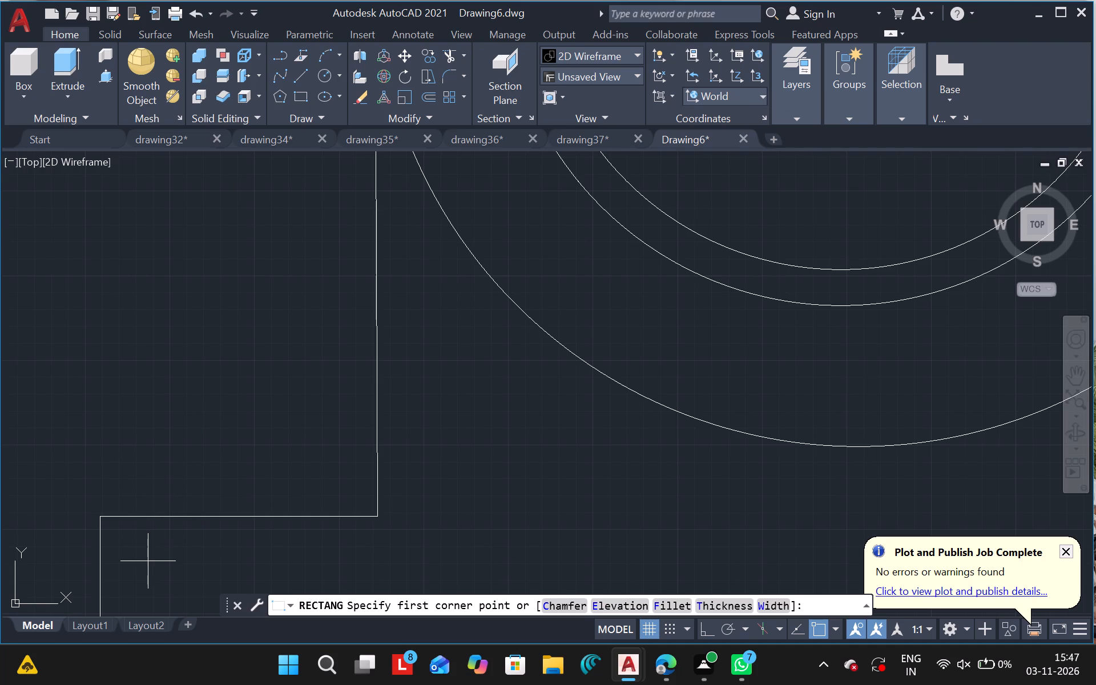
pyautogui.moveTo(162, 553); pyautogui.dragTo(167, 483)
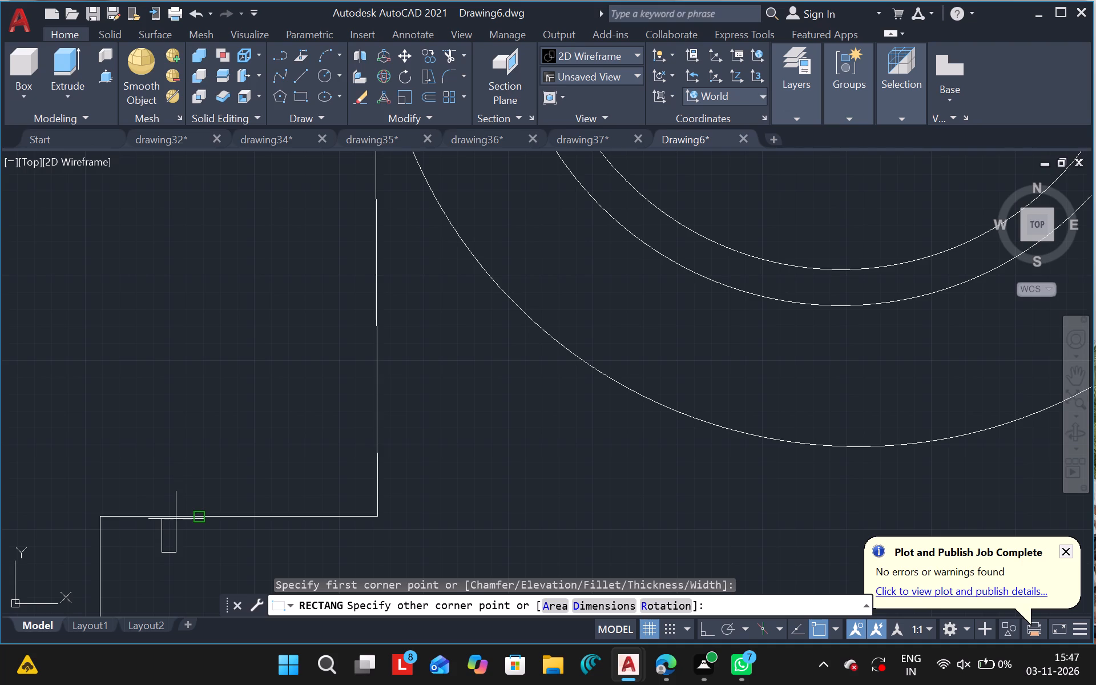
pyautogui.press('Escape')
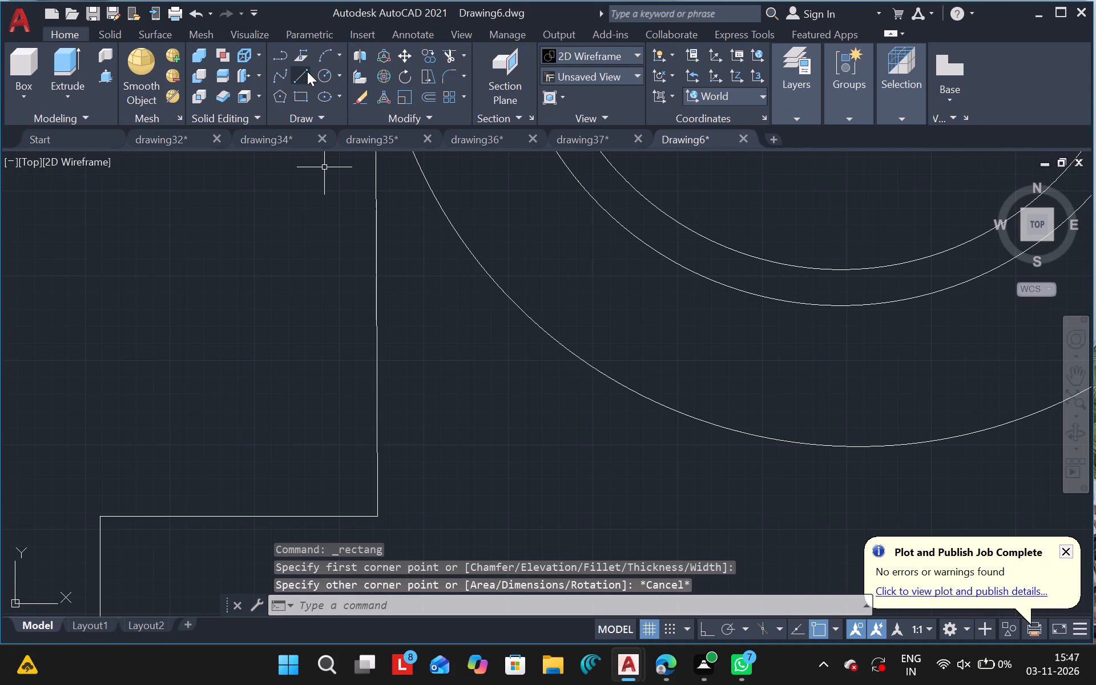
# Draw a short vertical line upward from the top edge of the front view's left base flange.
pyautogui.click(307, 71)
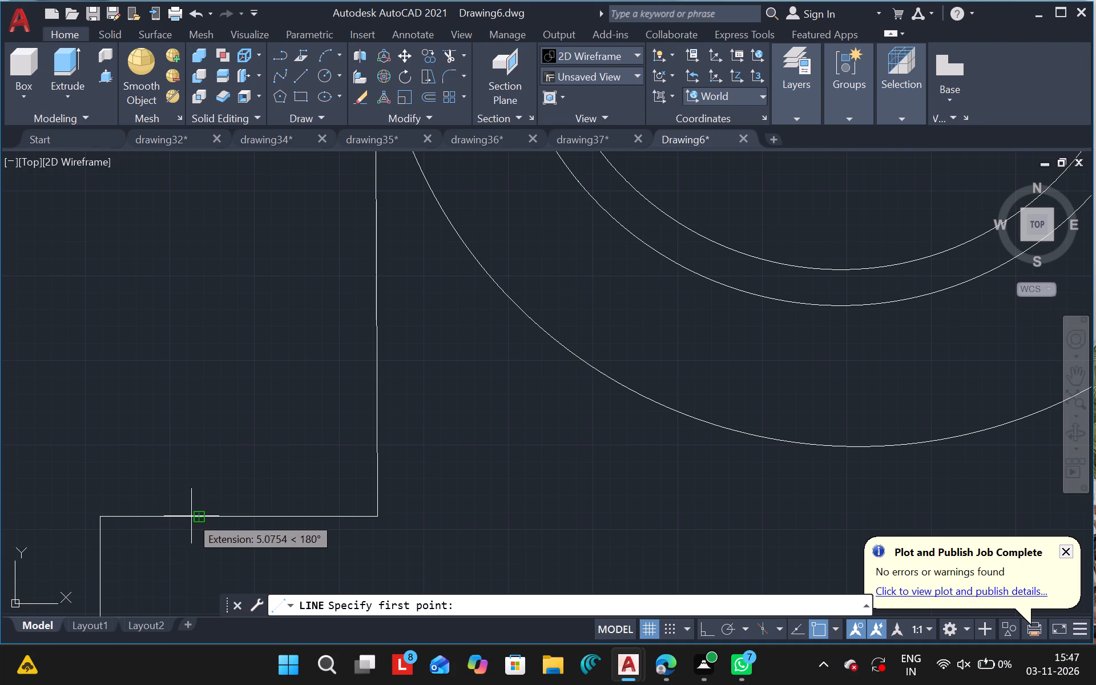
pyautogui.moveTo(195, 516); pyautogui.dragTo(204, 489)
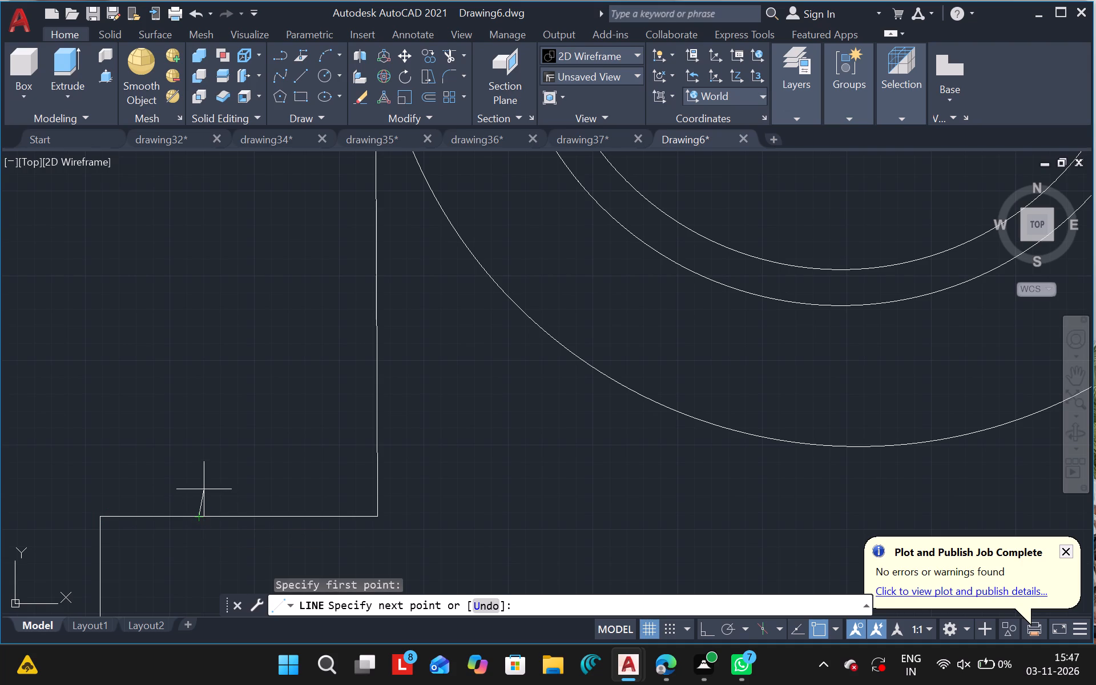
pyautogui.moveTo(204, 489); pyautogui.dragTo(199, 483)
pyautogui.click(199, 448)
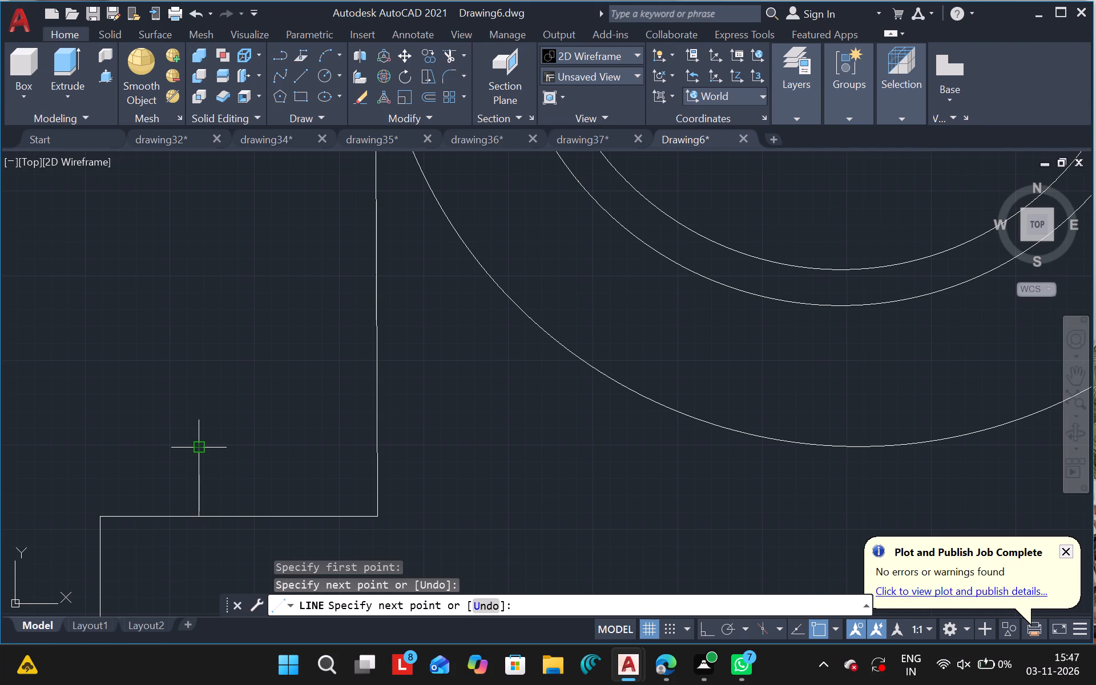
pyautogui.press('Escape')
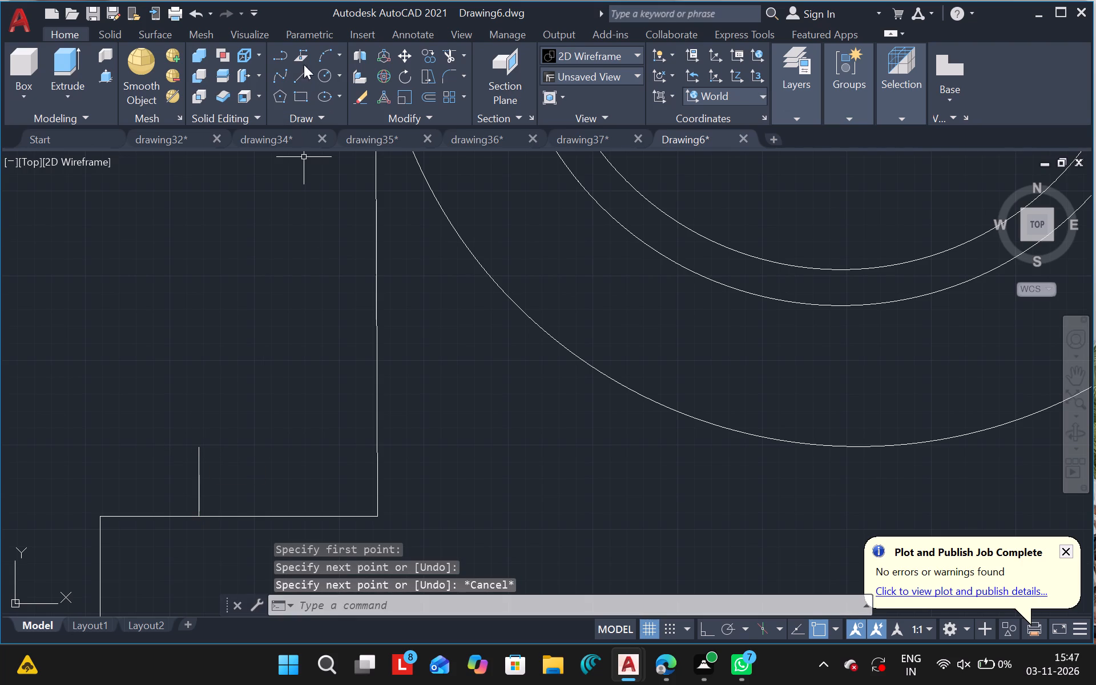
# Draw a horizontal line across the short vertical line toward the body, continuing vertically down through the left base flange's top edge.
pyautogui.click(301, 75)
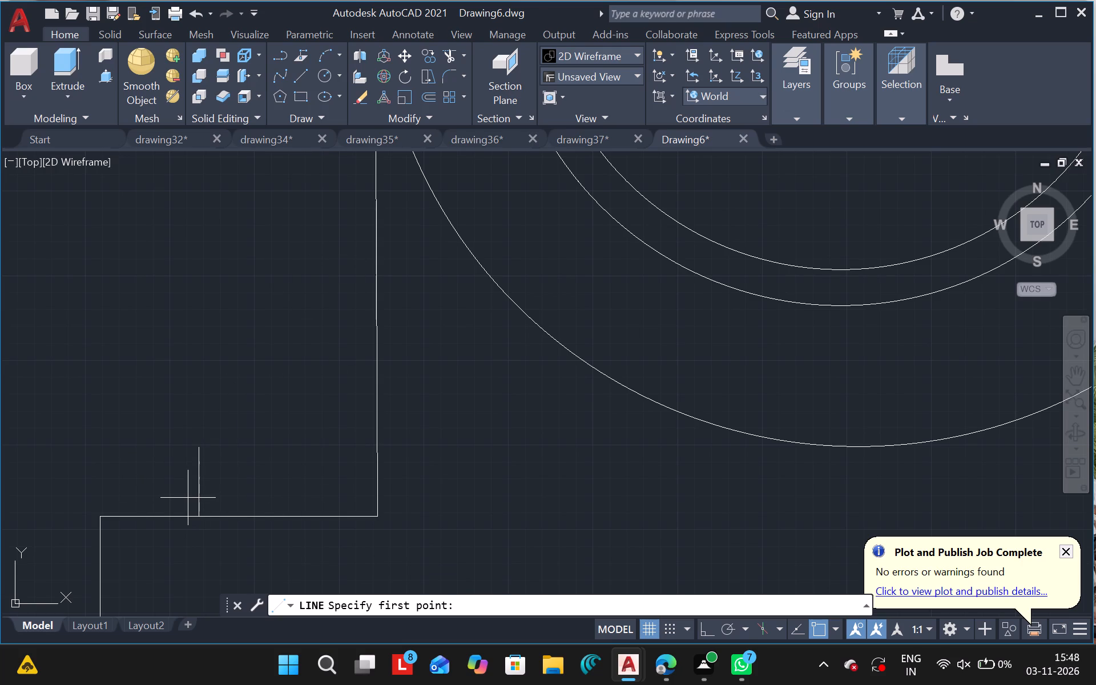
pyautogui.moveTo(188, 498); pyautogui.dragTo(245, 488)
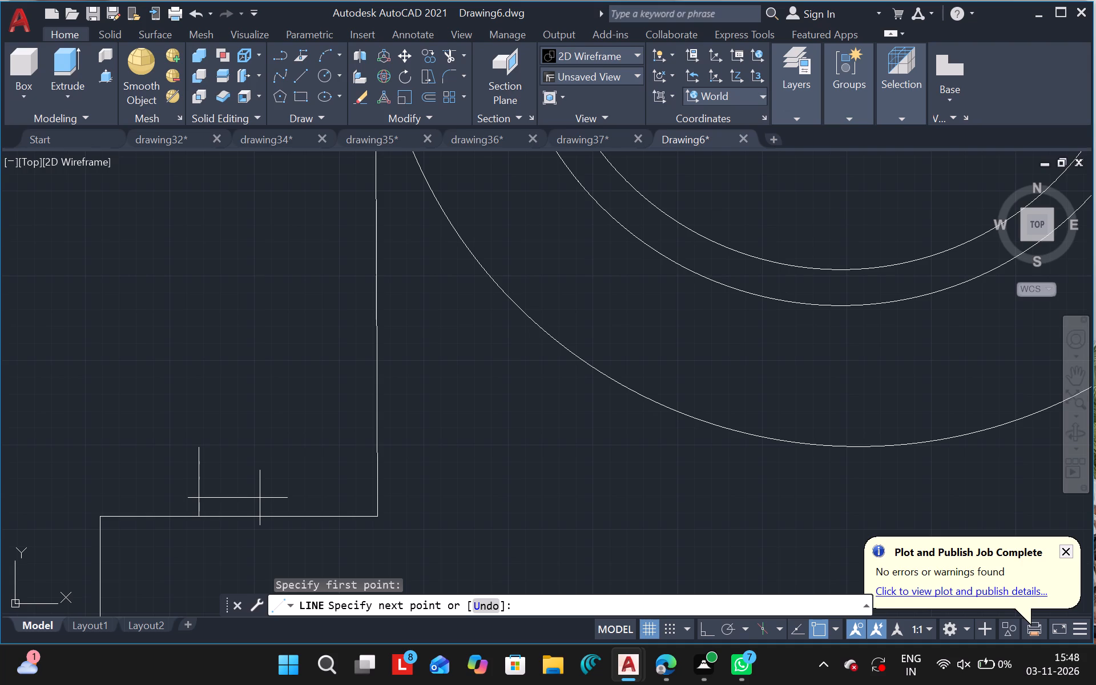
pyautogui.moveTo(265, 498); pyautogui.dragTo(266, 515)
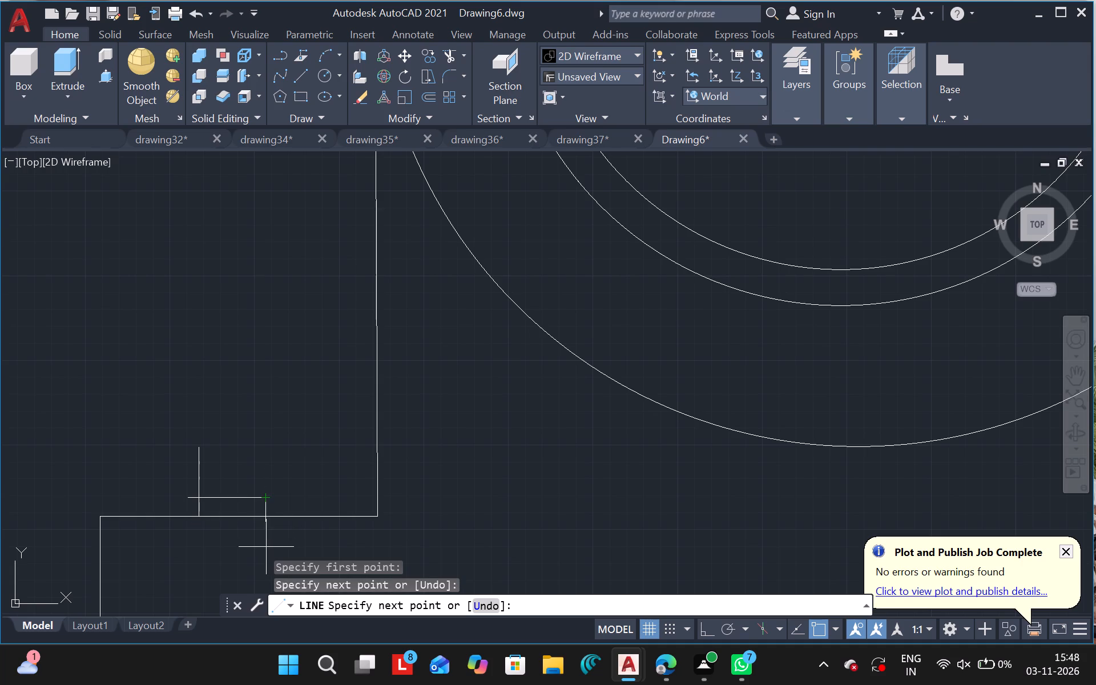
pyautogui.click(265, 547)
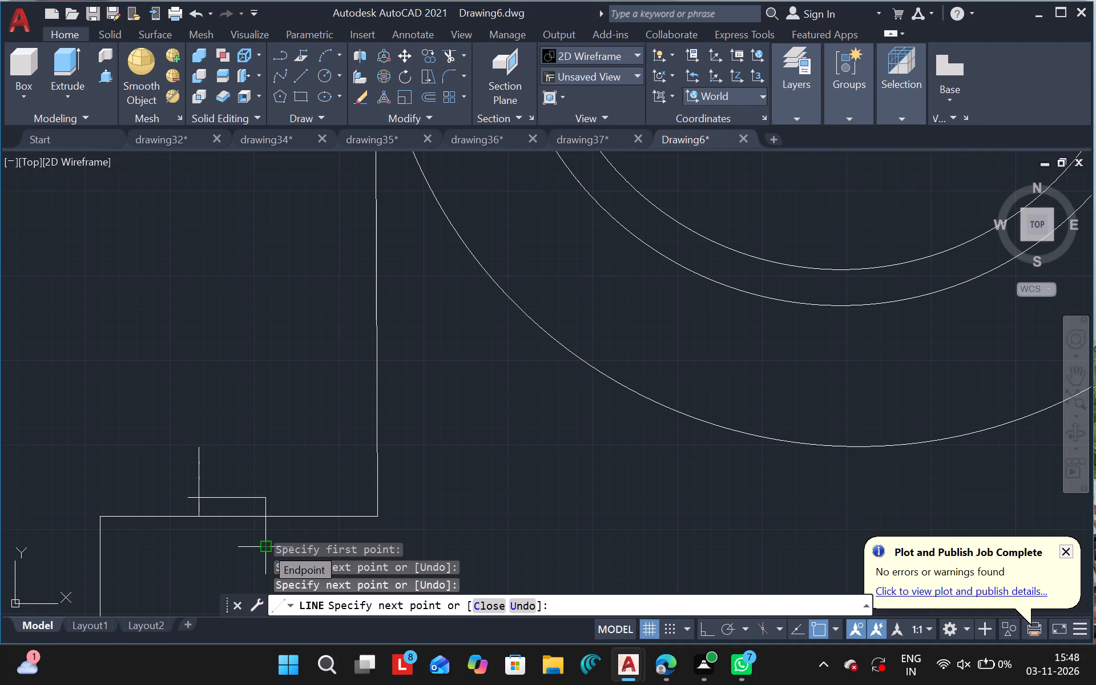
pyautogui.press('Escape')
# Trim the overhanging ends of the new lines to leave a small rectangular pad on the front view's left base flange.
pyautogui.write('TR')
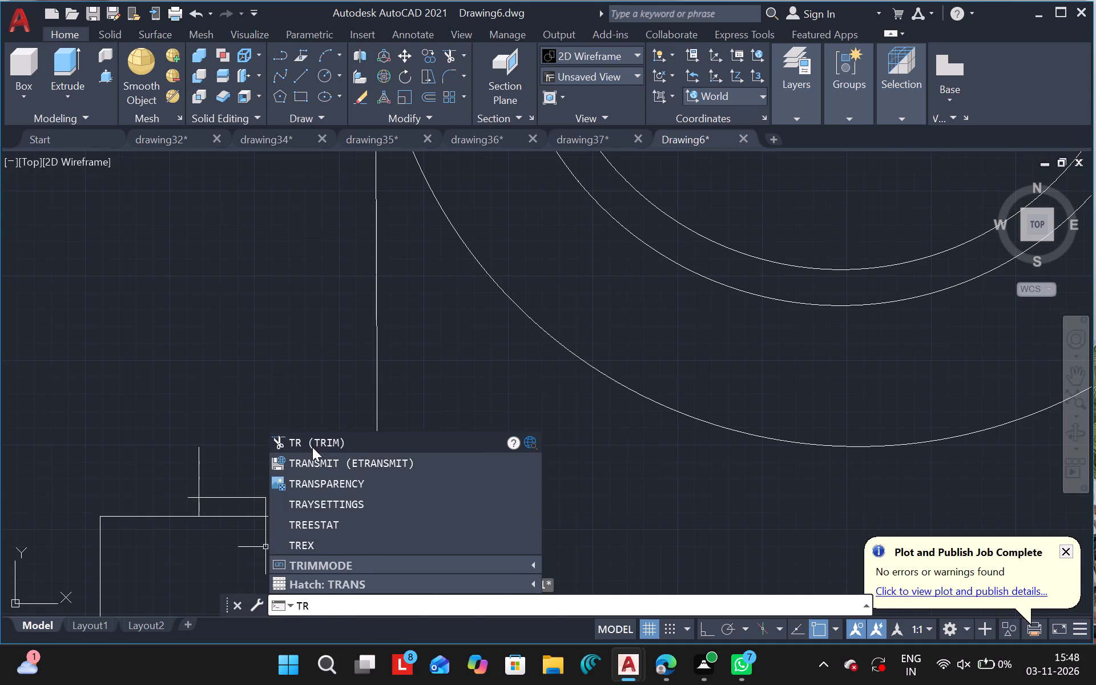
pyautogui.click(312, 447)
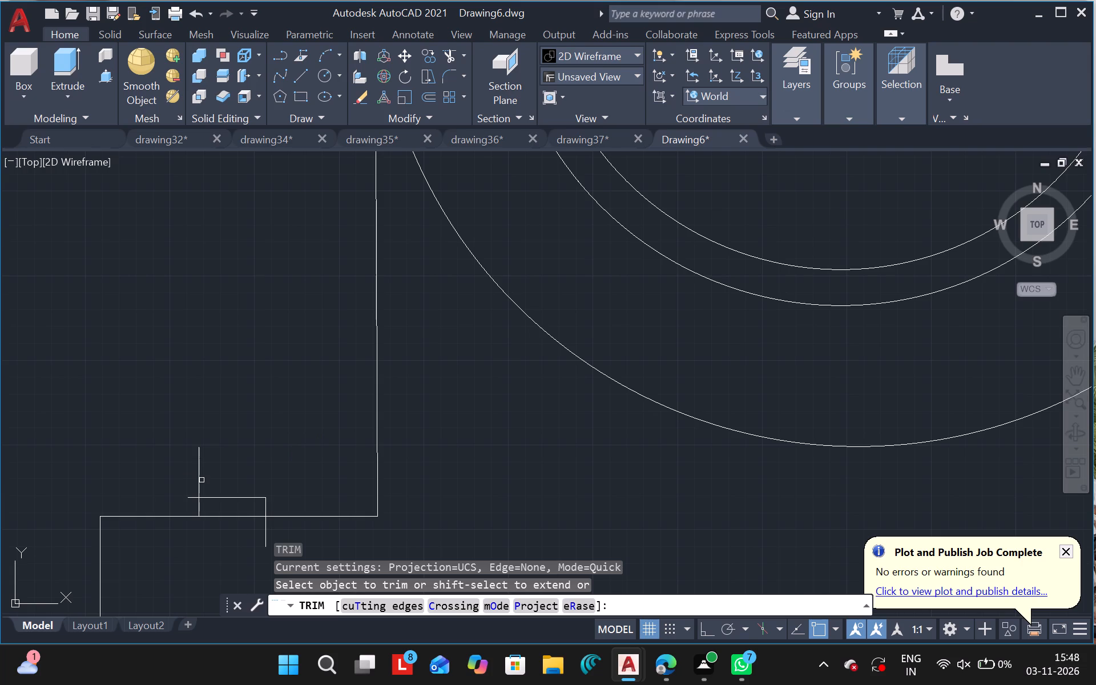
pyautogui.moveTo(200, 480); pyautogui.dragTo(190, 507)
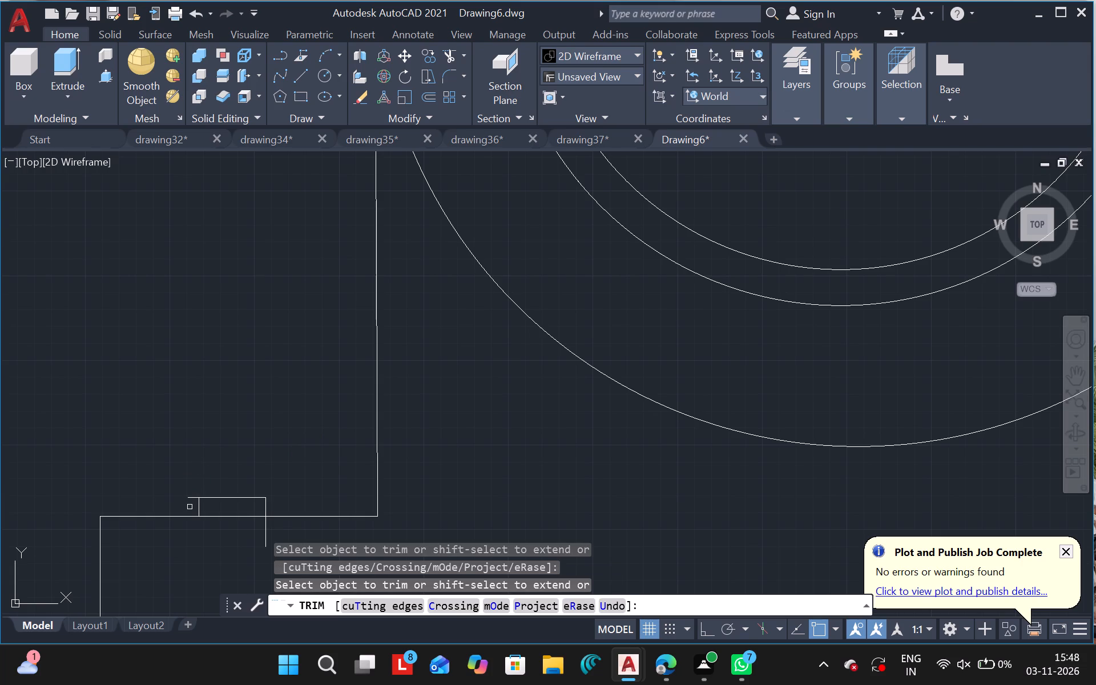
pyautogui.moveTo(190, 507); pyautogui.dragTo(192, 499)
pyautogui.moveTo(192, 499); pyautogui.dragTo(300, 541)
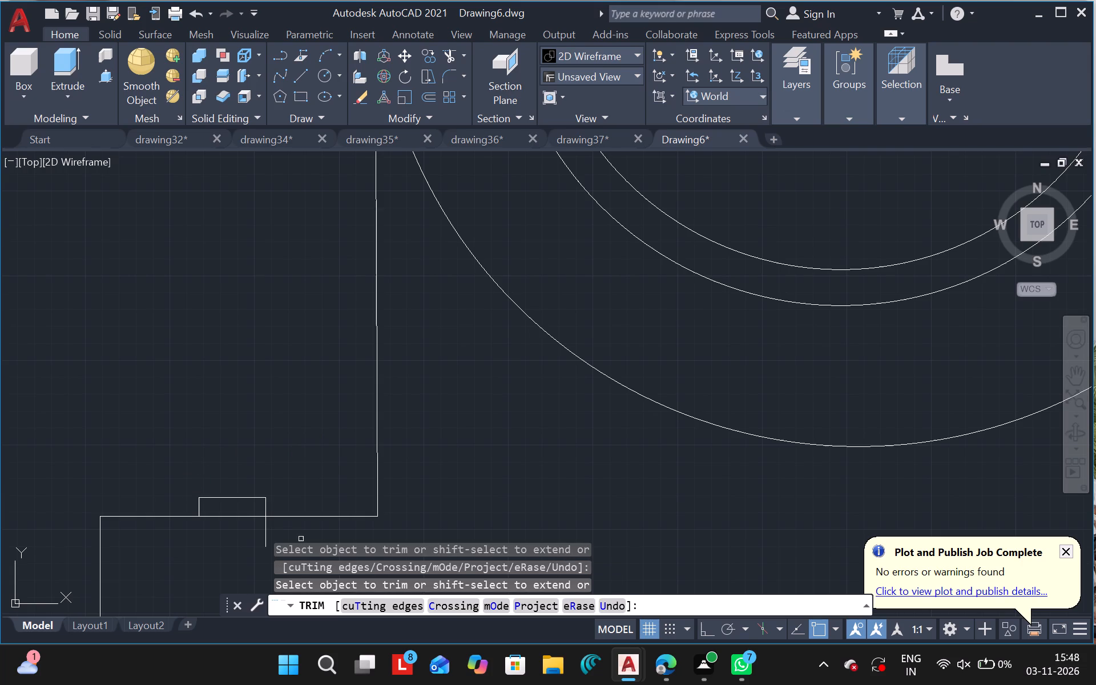
pyautogui.moveTo(300, 541); pyautogui.dragTo(265, 529)
pyautogui.click(265, 529)
pyautogui.press('Escape')
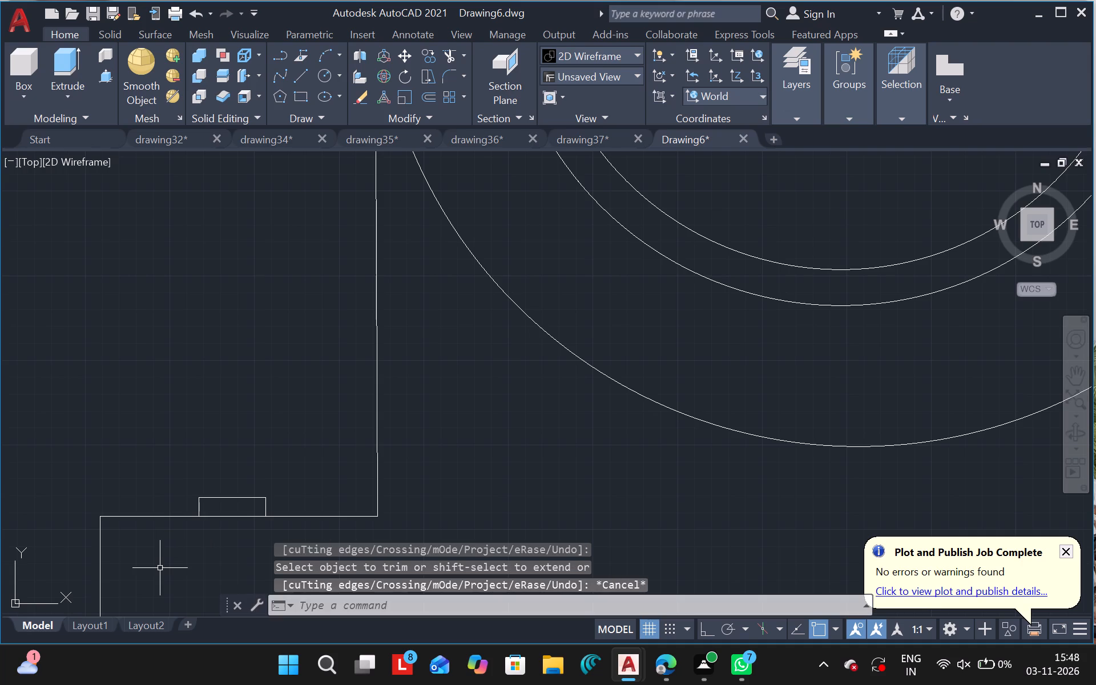
# Move the rectangular pad on the front view's left base flange about 40 units horizontally toward the flange's outer end.
pyautogui.moveTo(190, 498); pyautogui.dragTo(150, 565)
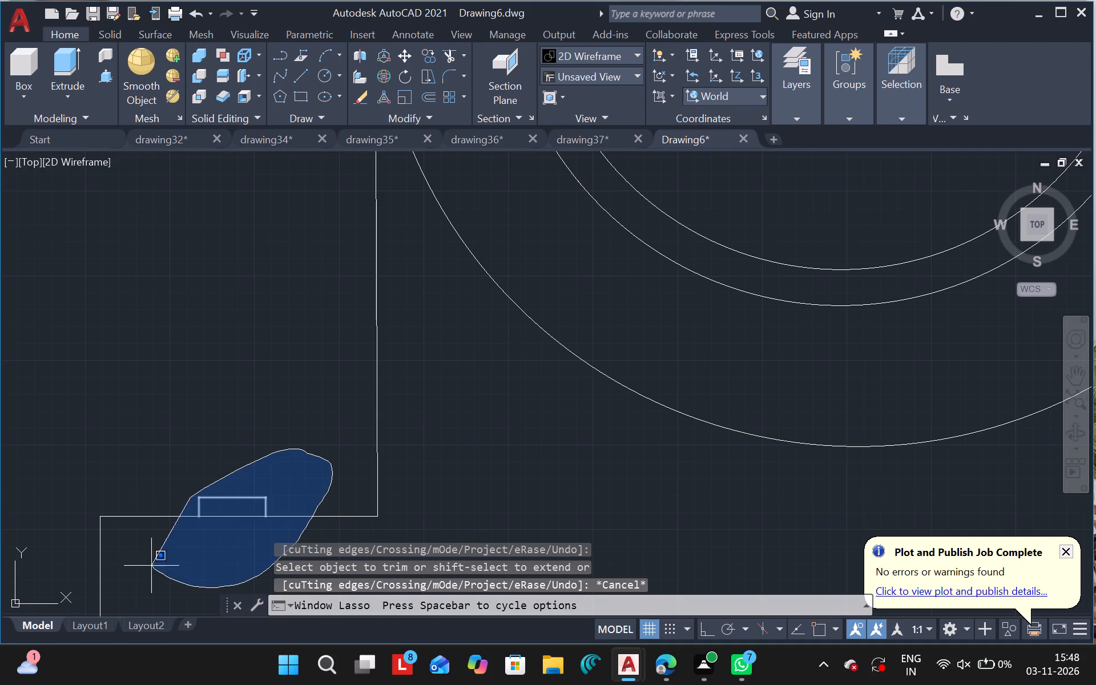
pyautogui.moveTo(150, 565); pyautogui.dragTo(168, 544)
pyautogui.write('MO')
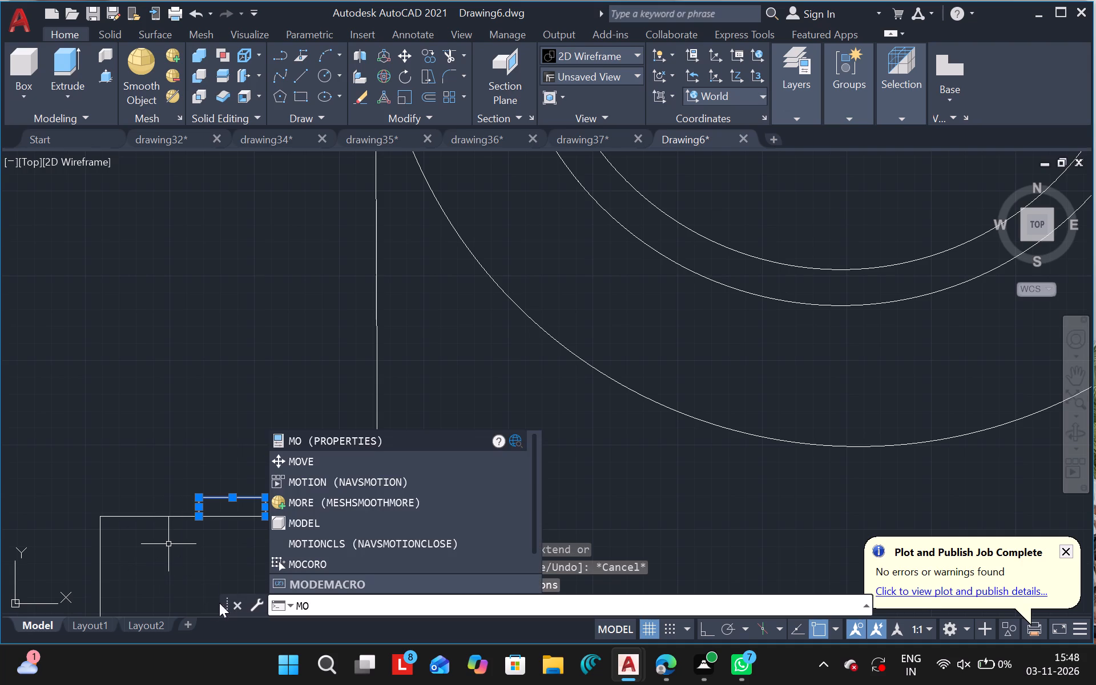
pyautogui.click(317, 462)
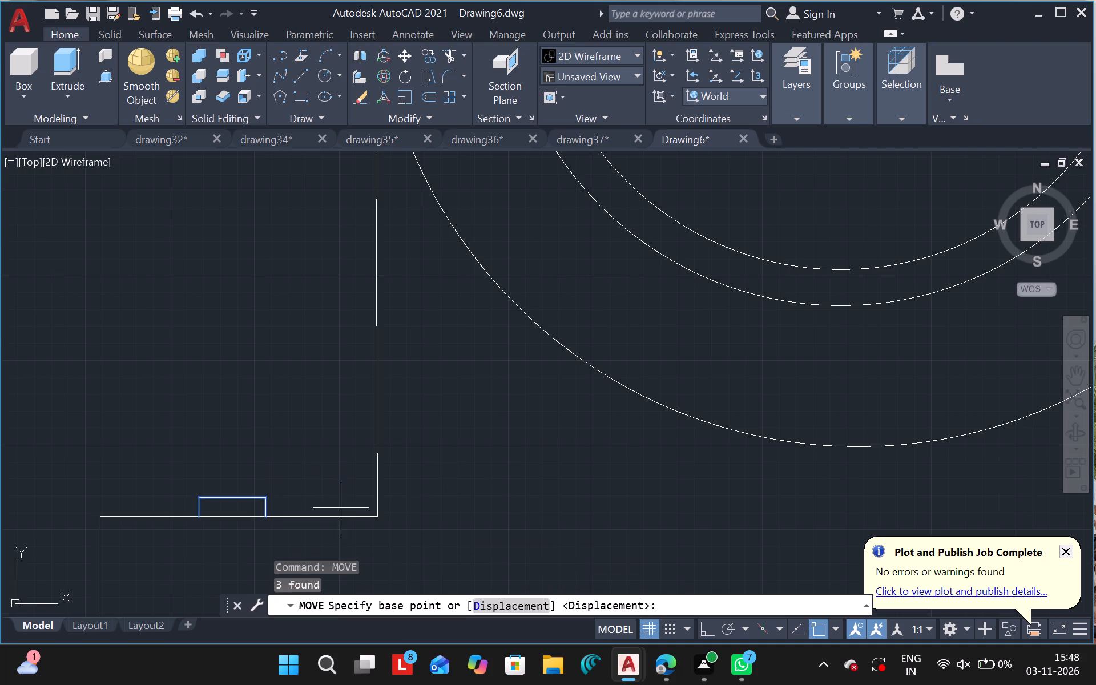
pyautogui.moveTo(195, 519); pyautogui.dragTo(138, 521)
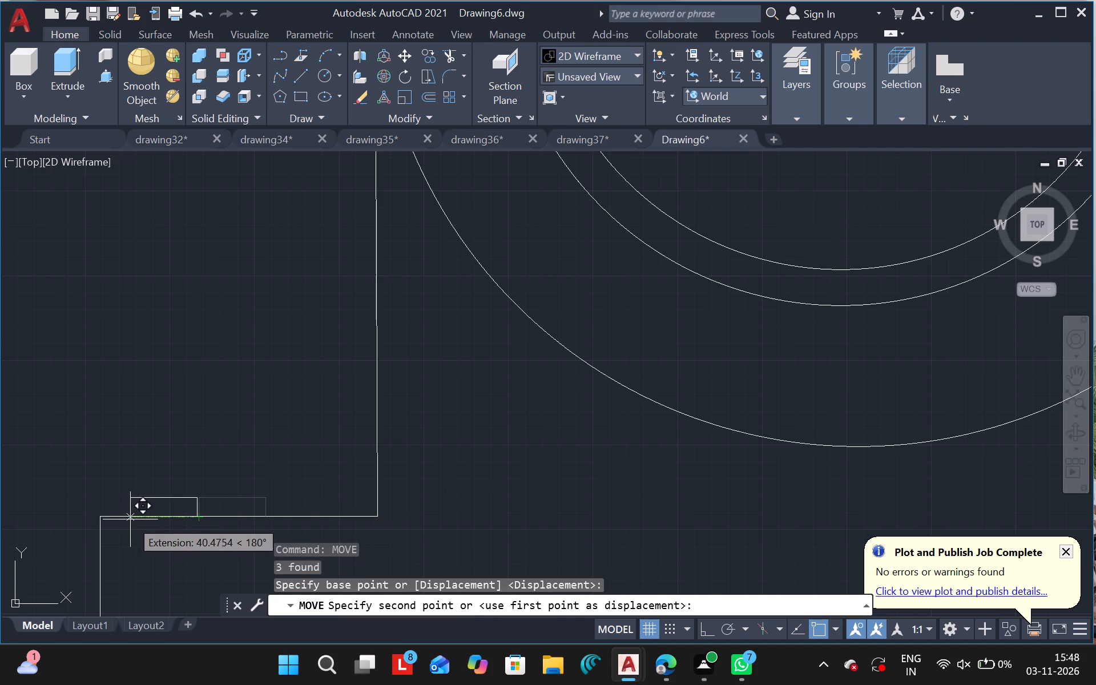
pyautogui.click(134, 519)
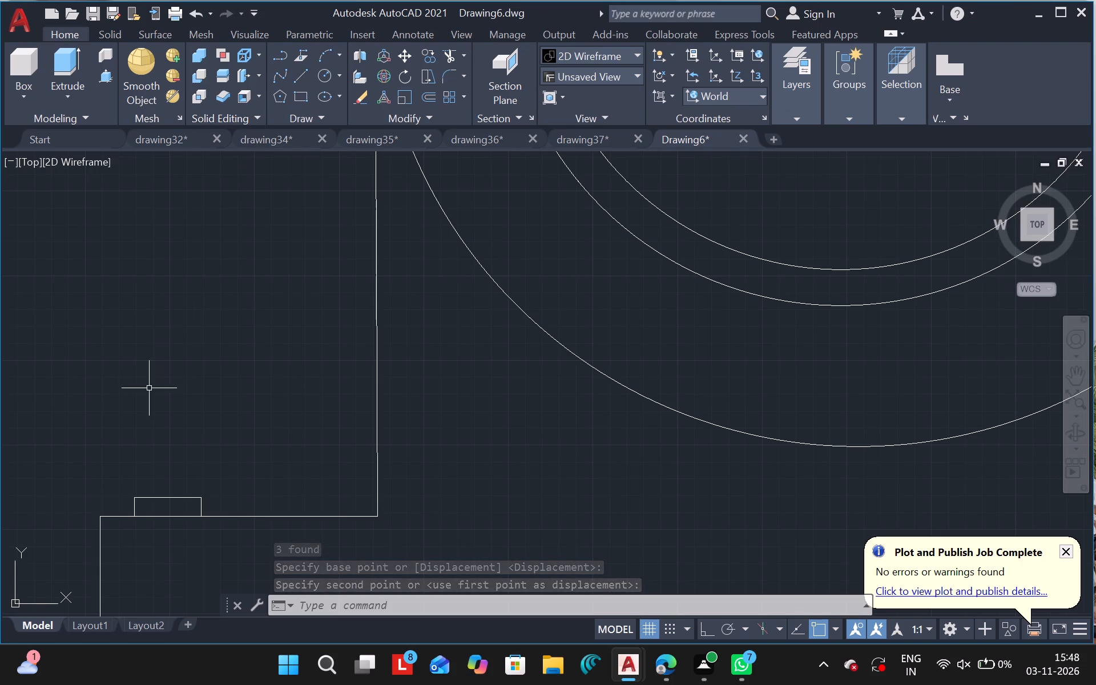
# Draw a vertical centre line through the middle of the left pad, extending above it and down into the base flange.
pyautogui.click(299, 79)
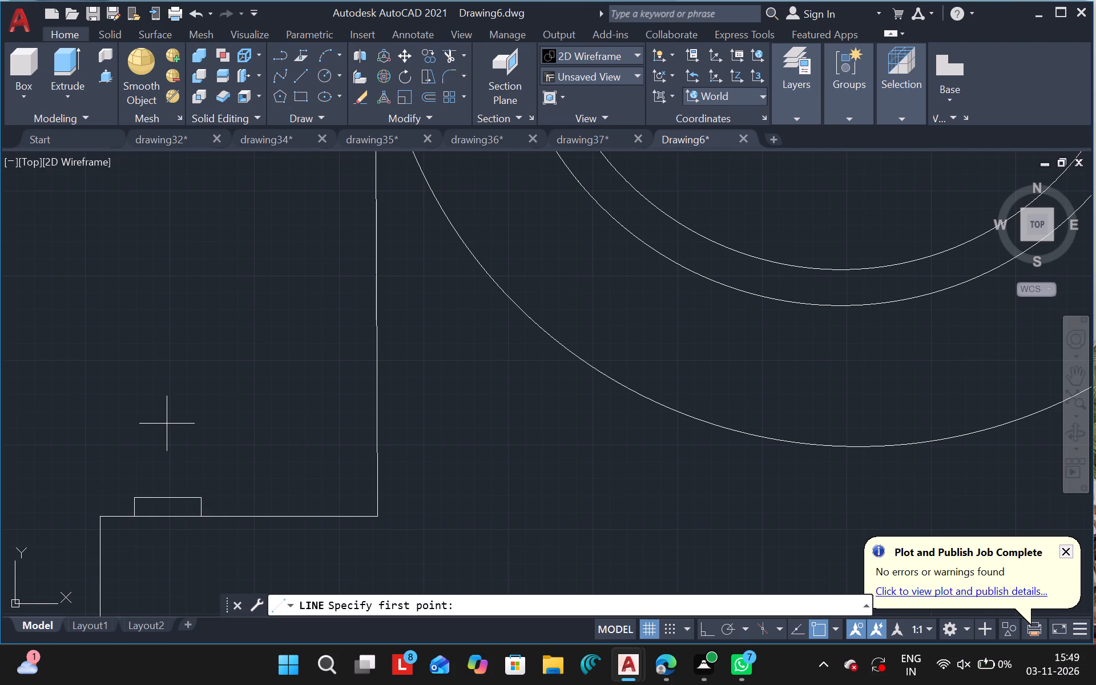
pyautogui.moveTo(166, 418); pyautogui.dragTo(141, 504)
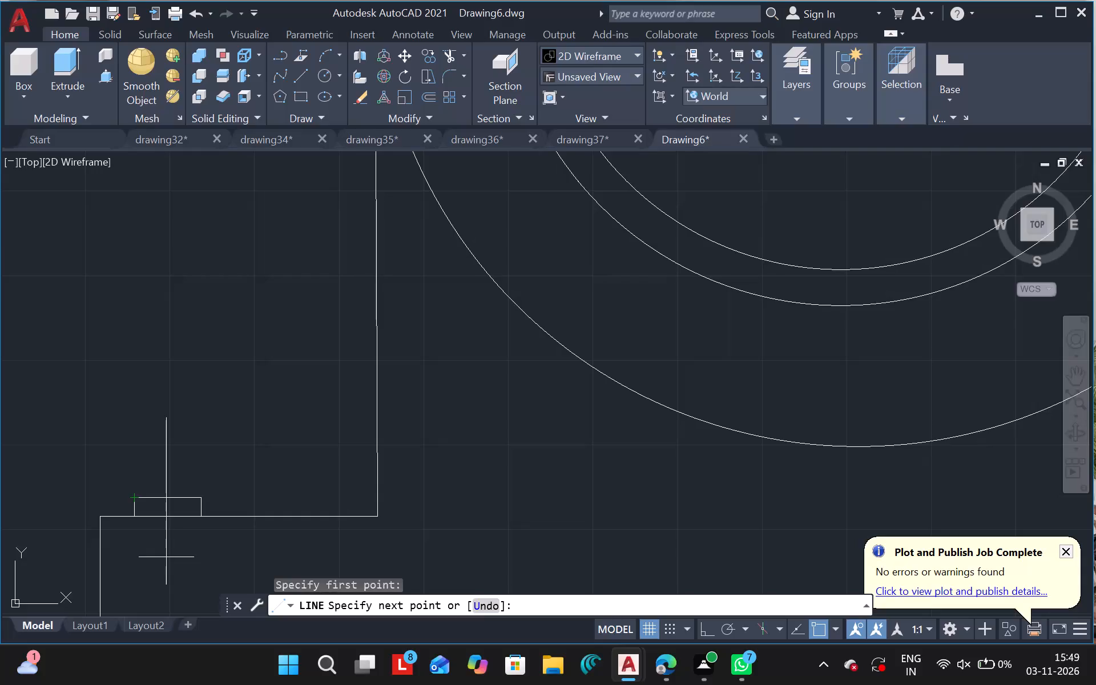
pyautogui.click(166, 557)
pyautogui.press('Escape')
pyautogui.click(166, 557)
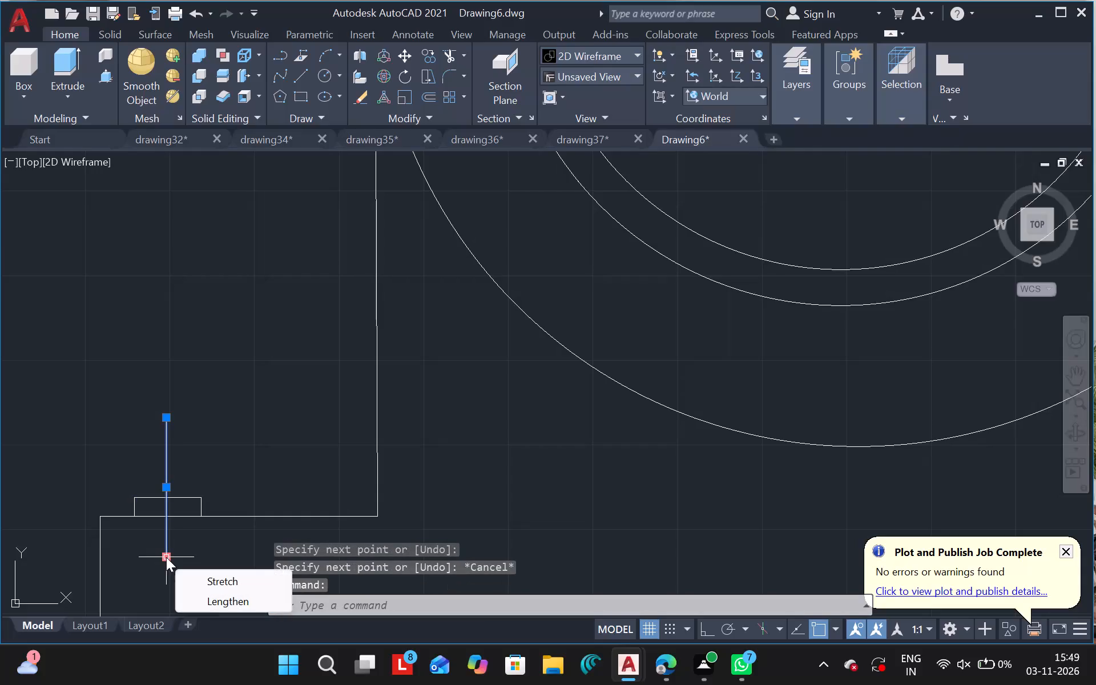
pyautogui.press('Escape')
pyautogui.press('Escape')
pyautogui.doubleClick(166, 557)
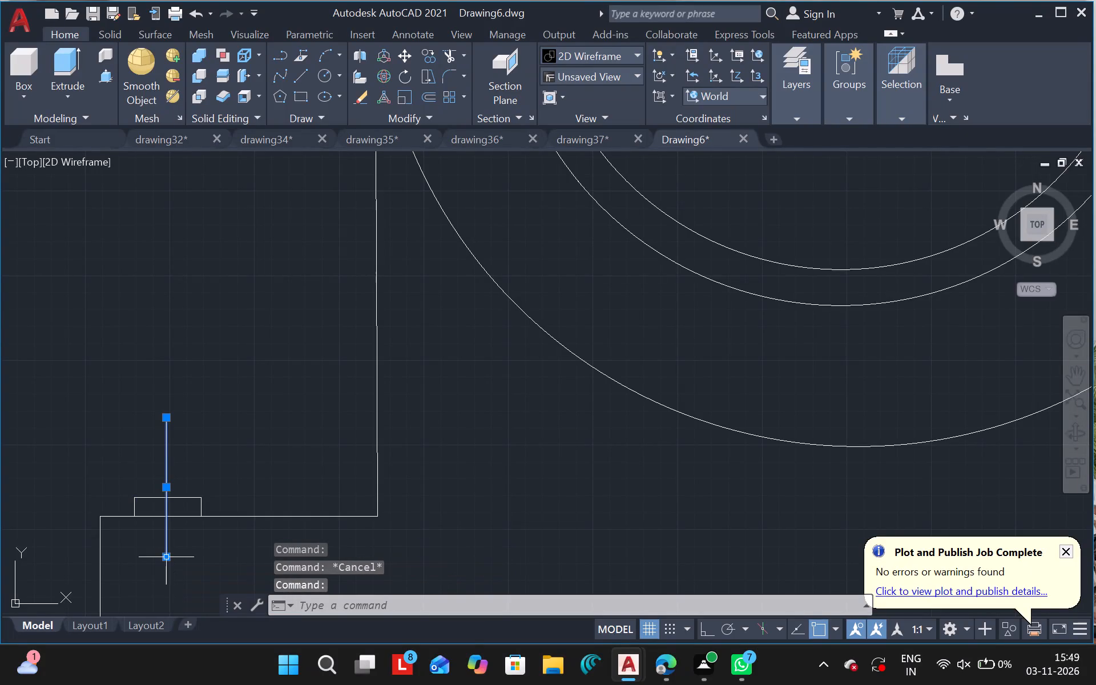
pyautogui.press('Escape')
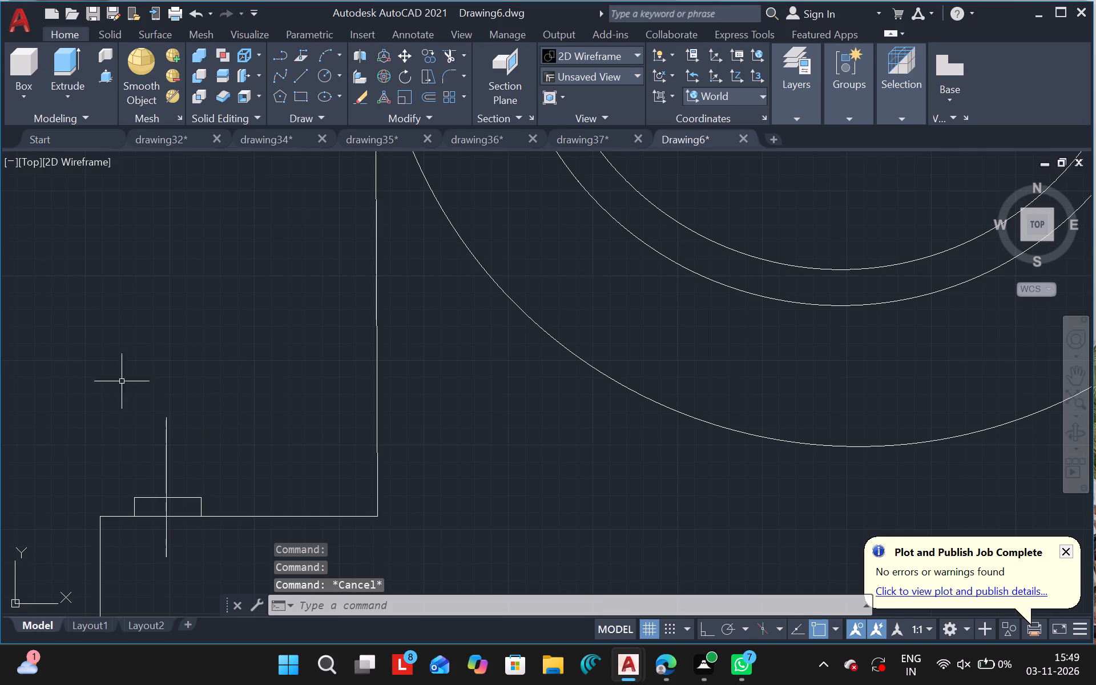
# Draw a slanted line from just below the left pad, across its centre line, up to the body's left edge beside the outer circle.
pyautogui.click(300, 76)
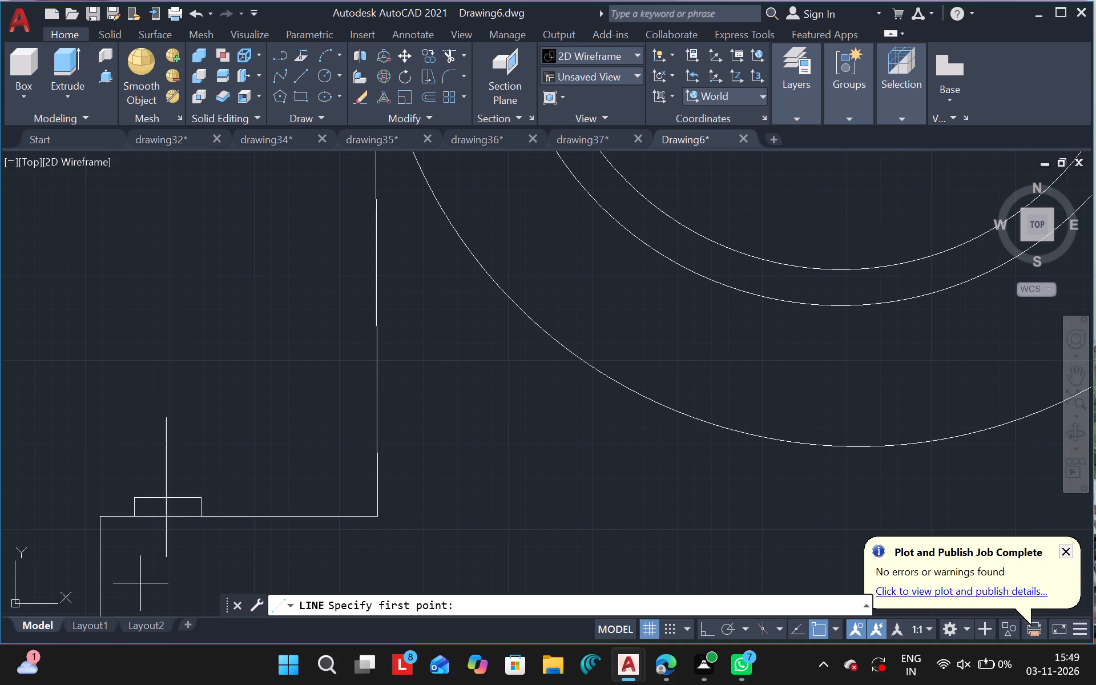
pyautogui.moveTo(148, 543); pyautogui.dragTo(214, 480)
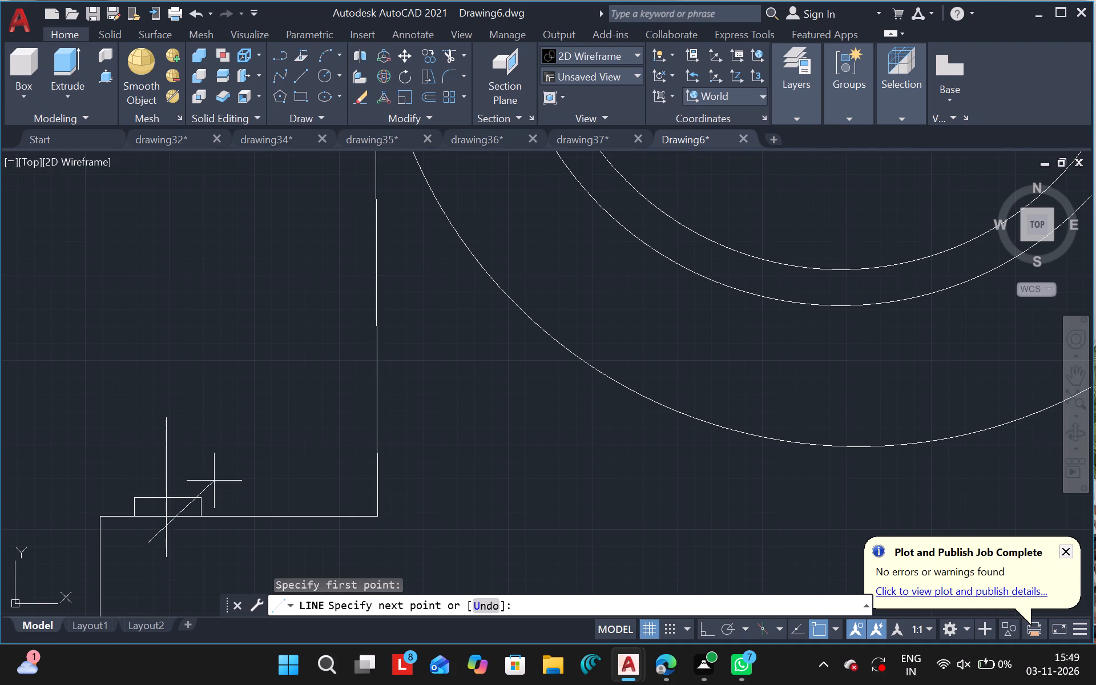
pyautogui.moveTo(214, 480); pyautogui.dragTo(271, 424)
pyautogui.keyDown('ctrl'); pyautogui.scroll(-5, 377, 159); pyautogui.keyUp('ctrl')
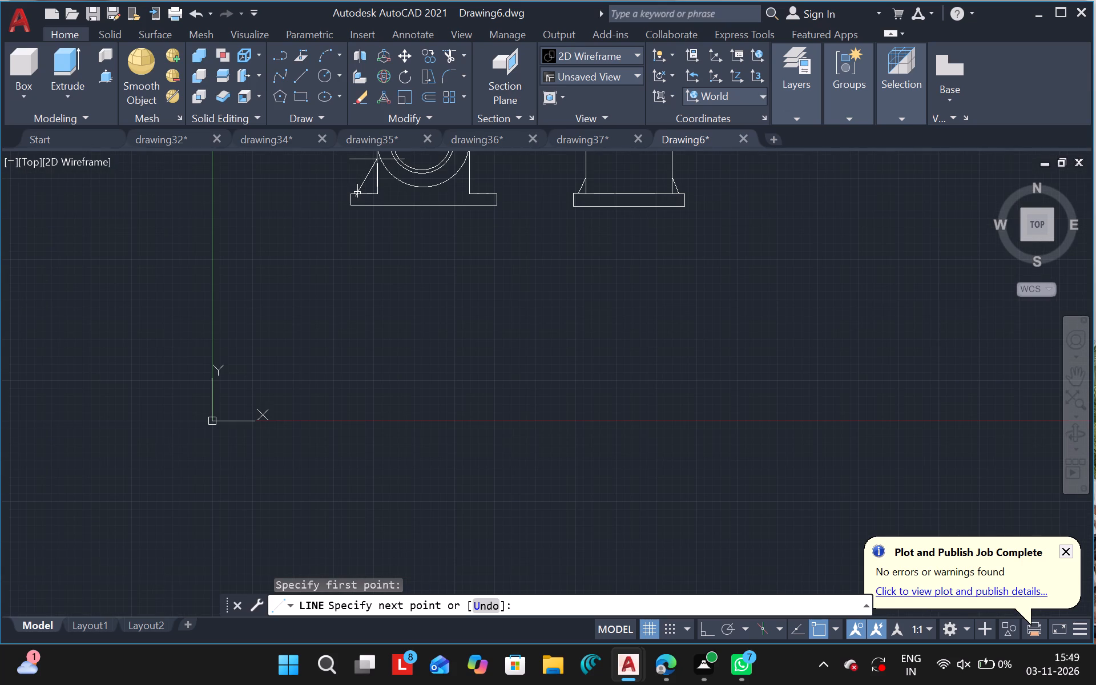
pyautogui.click(382, 166)
pyautogui.press('Escape')
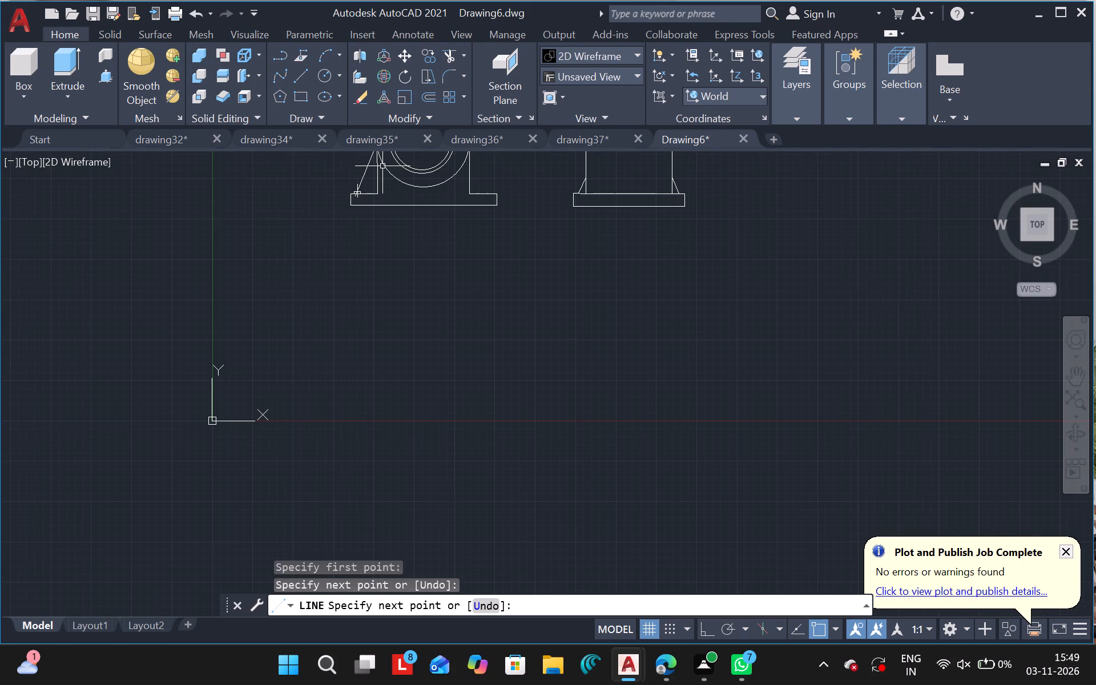
pyautogui.click(382, 166)
pyautogui.press('Escape')
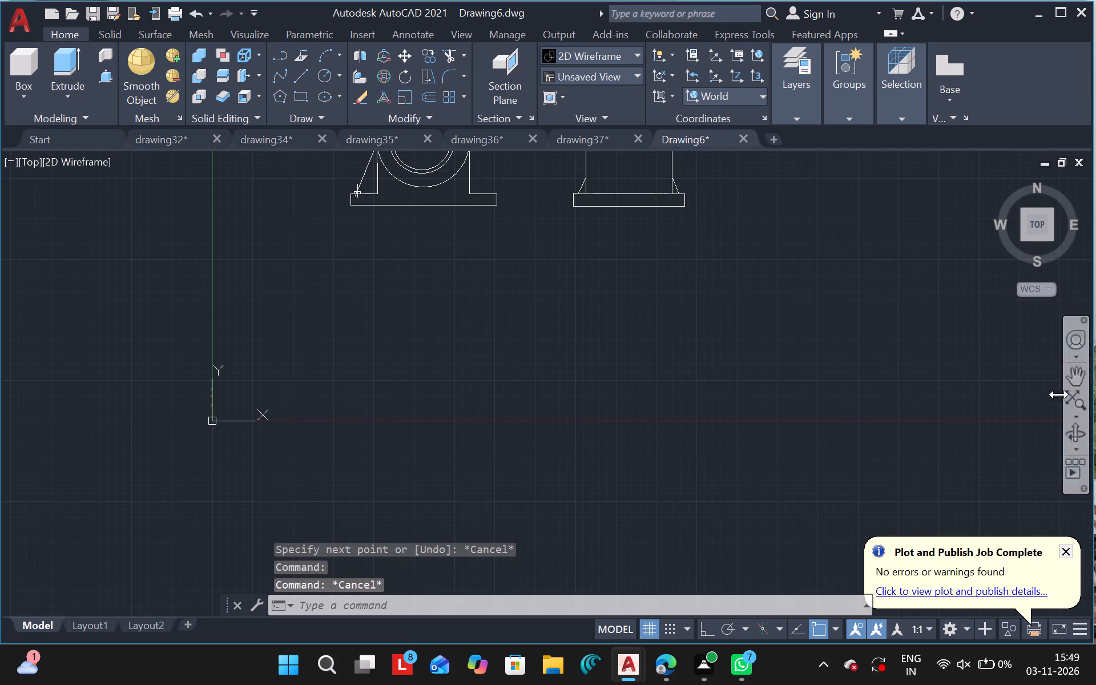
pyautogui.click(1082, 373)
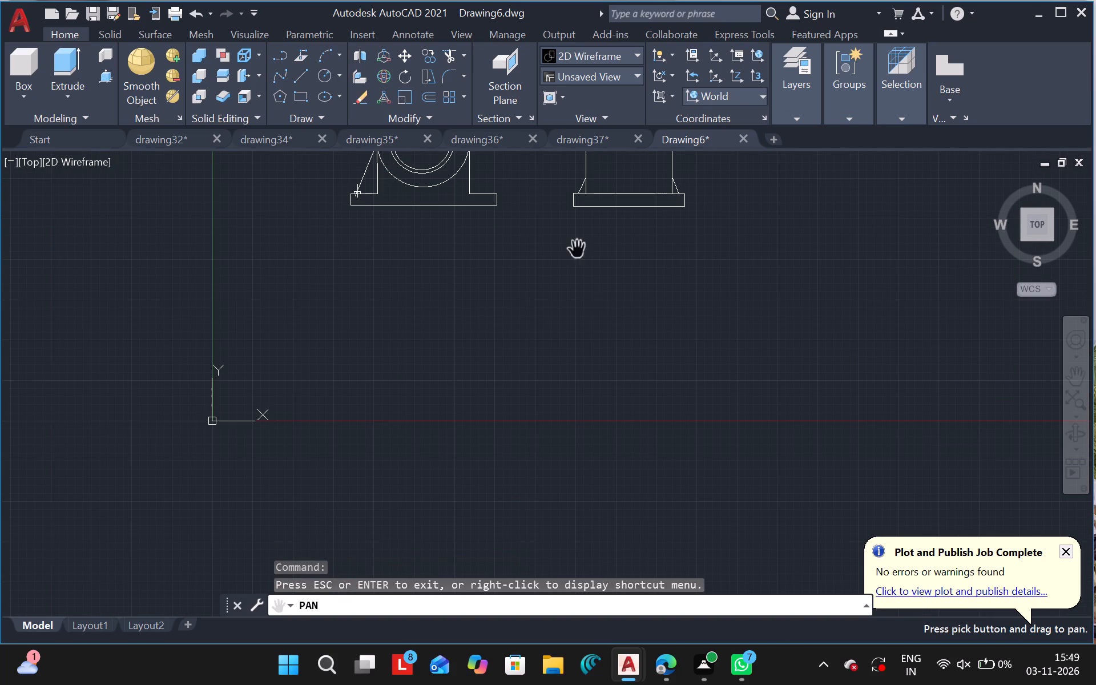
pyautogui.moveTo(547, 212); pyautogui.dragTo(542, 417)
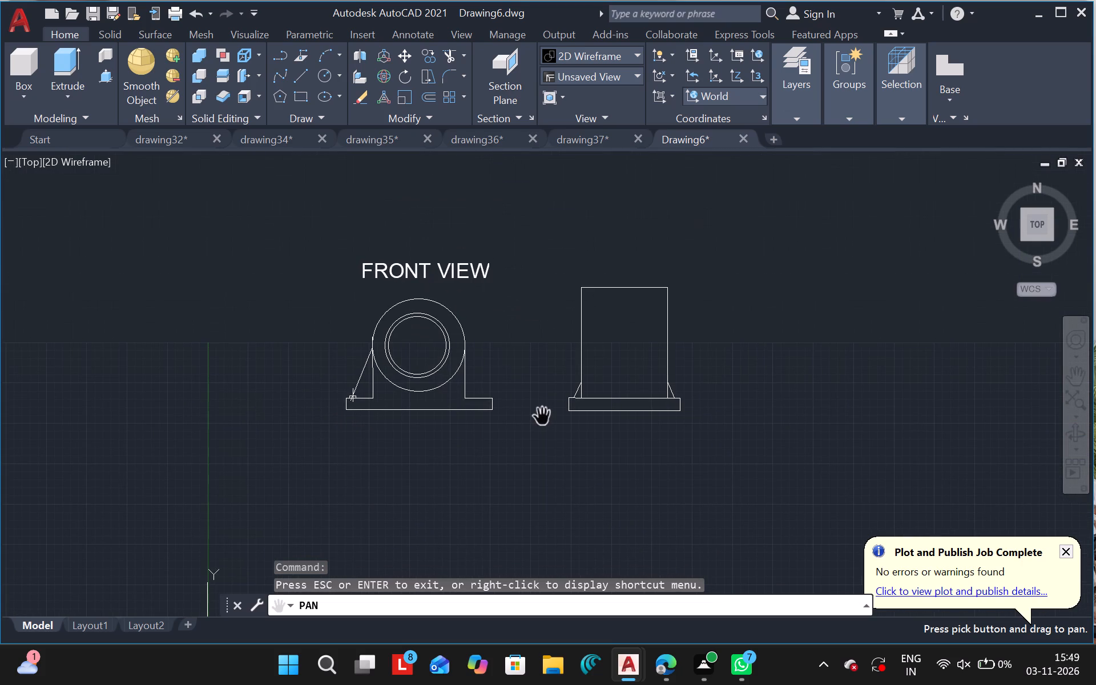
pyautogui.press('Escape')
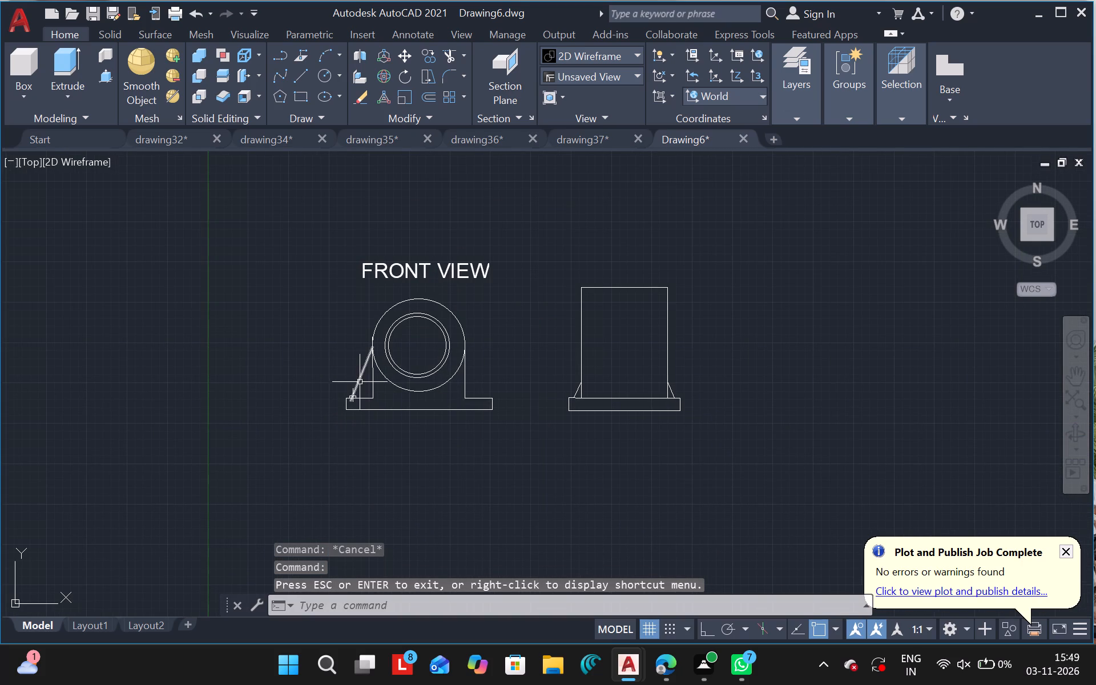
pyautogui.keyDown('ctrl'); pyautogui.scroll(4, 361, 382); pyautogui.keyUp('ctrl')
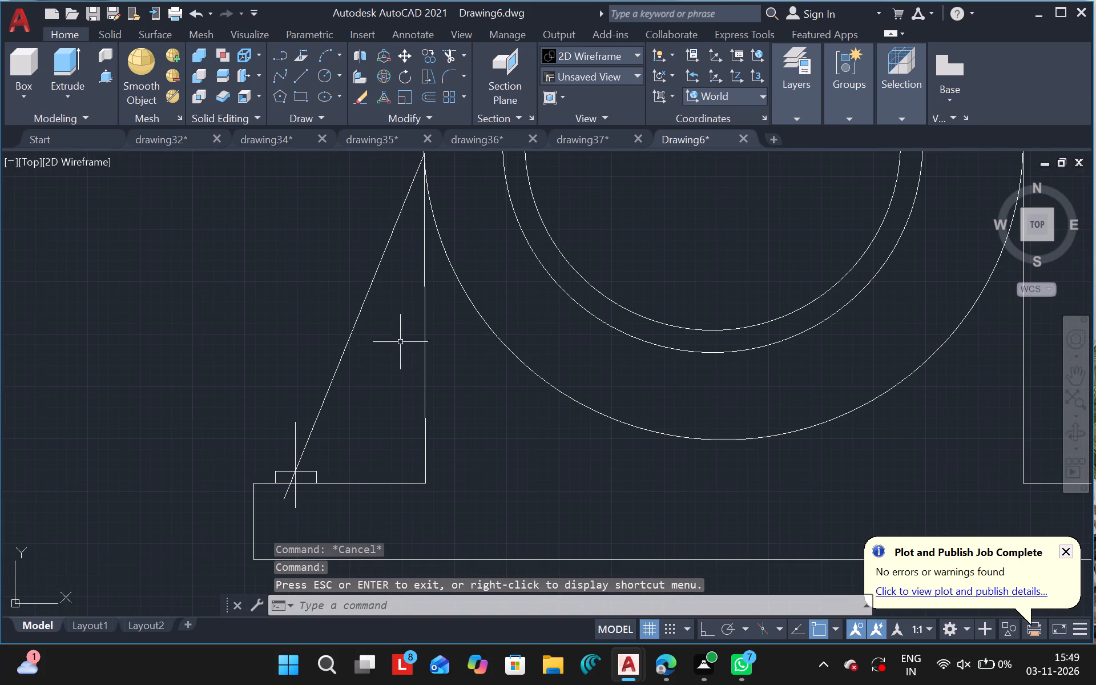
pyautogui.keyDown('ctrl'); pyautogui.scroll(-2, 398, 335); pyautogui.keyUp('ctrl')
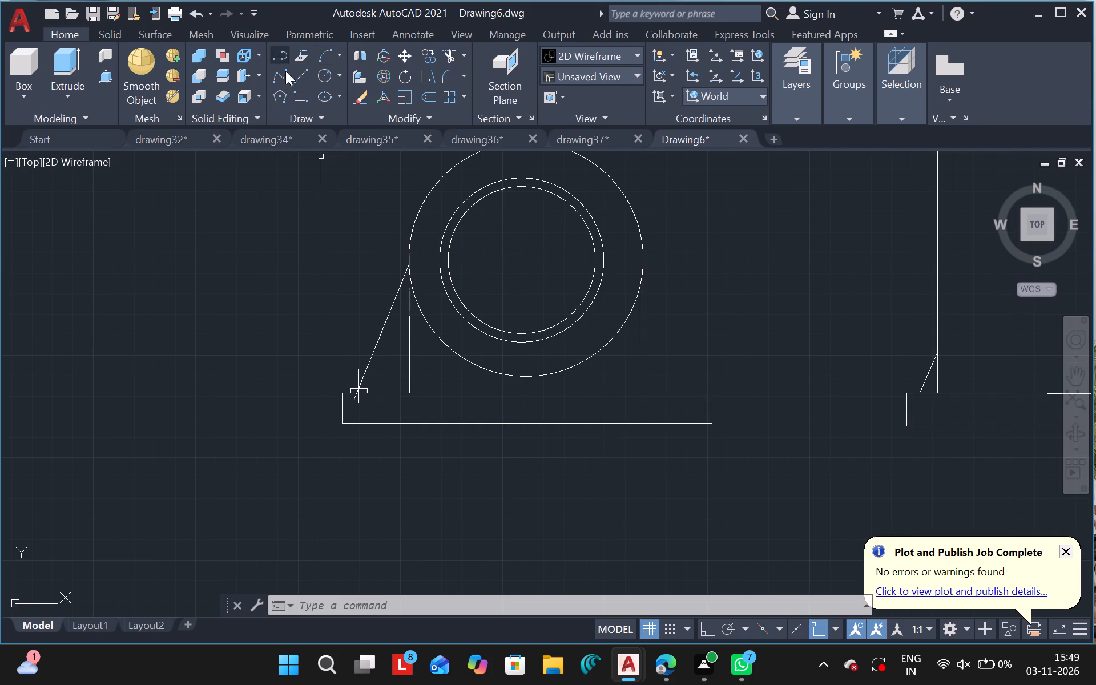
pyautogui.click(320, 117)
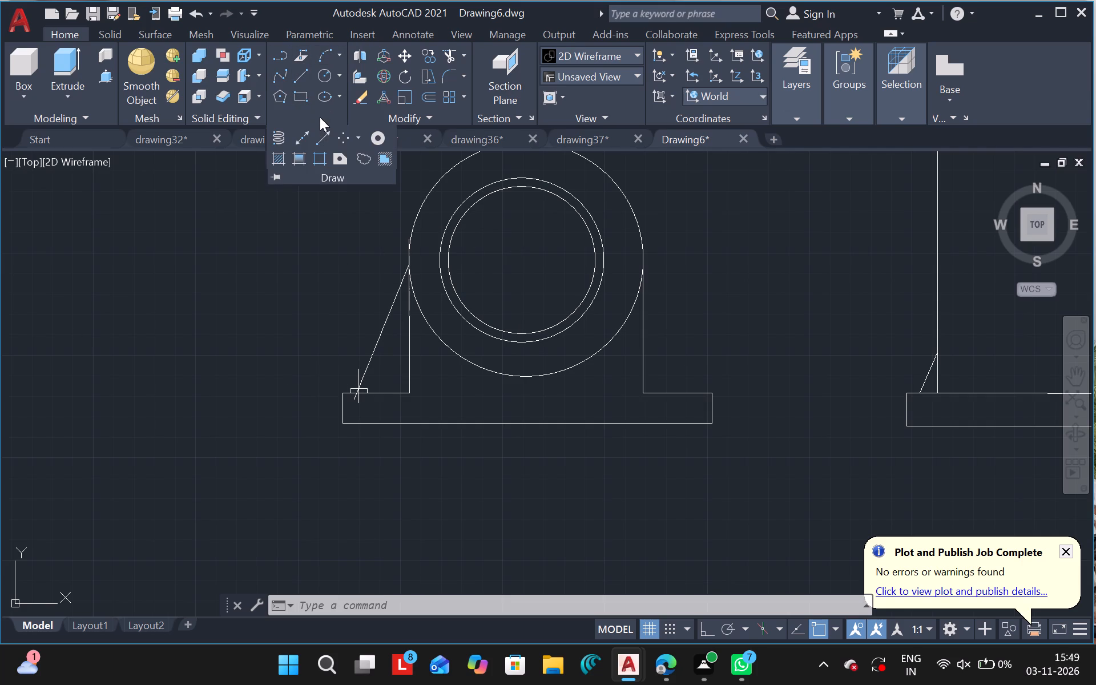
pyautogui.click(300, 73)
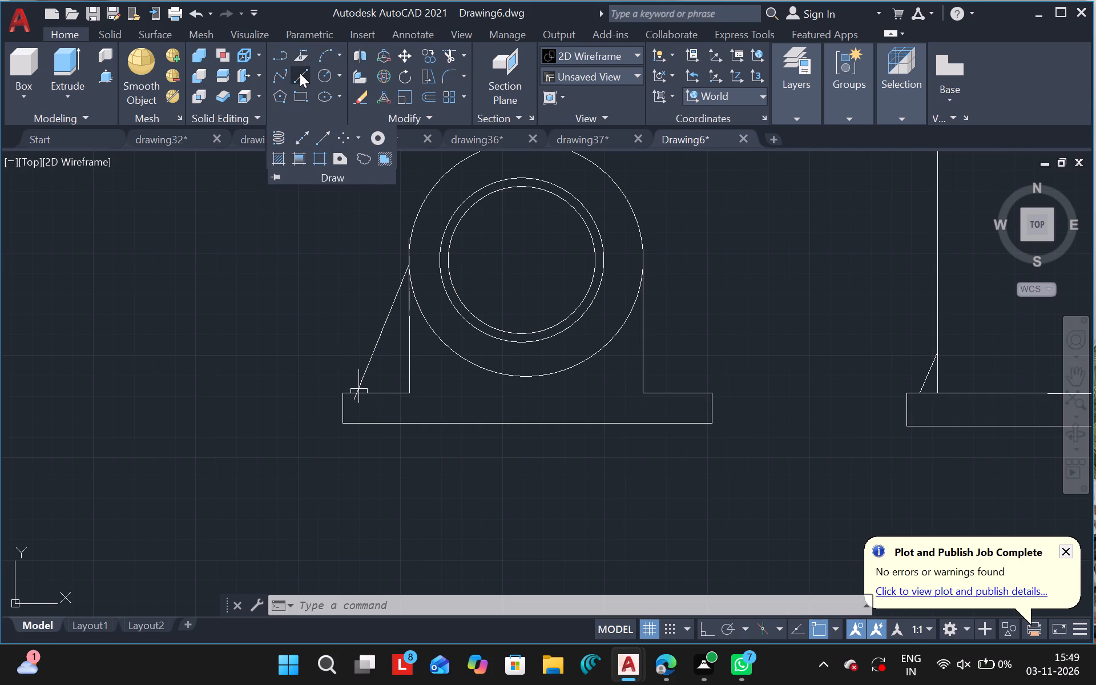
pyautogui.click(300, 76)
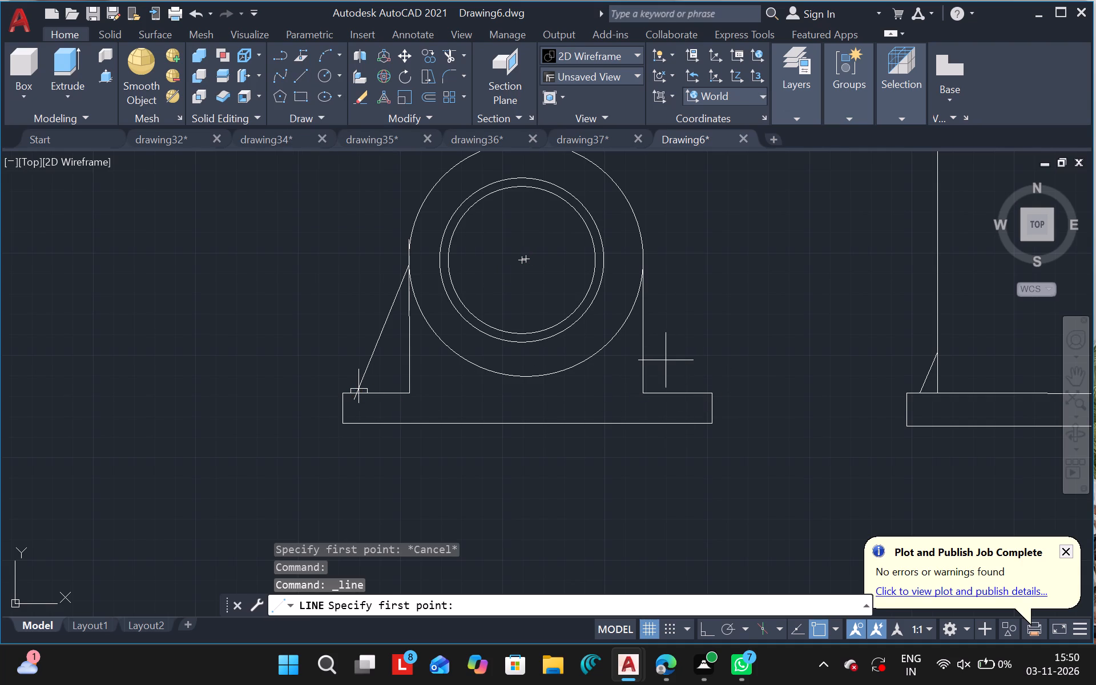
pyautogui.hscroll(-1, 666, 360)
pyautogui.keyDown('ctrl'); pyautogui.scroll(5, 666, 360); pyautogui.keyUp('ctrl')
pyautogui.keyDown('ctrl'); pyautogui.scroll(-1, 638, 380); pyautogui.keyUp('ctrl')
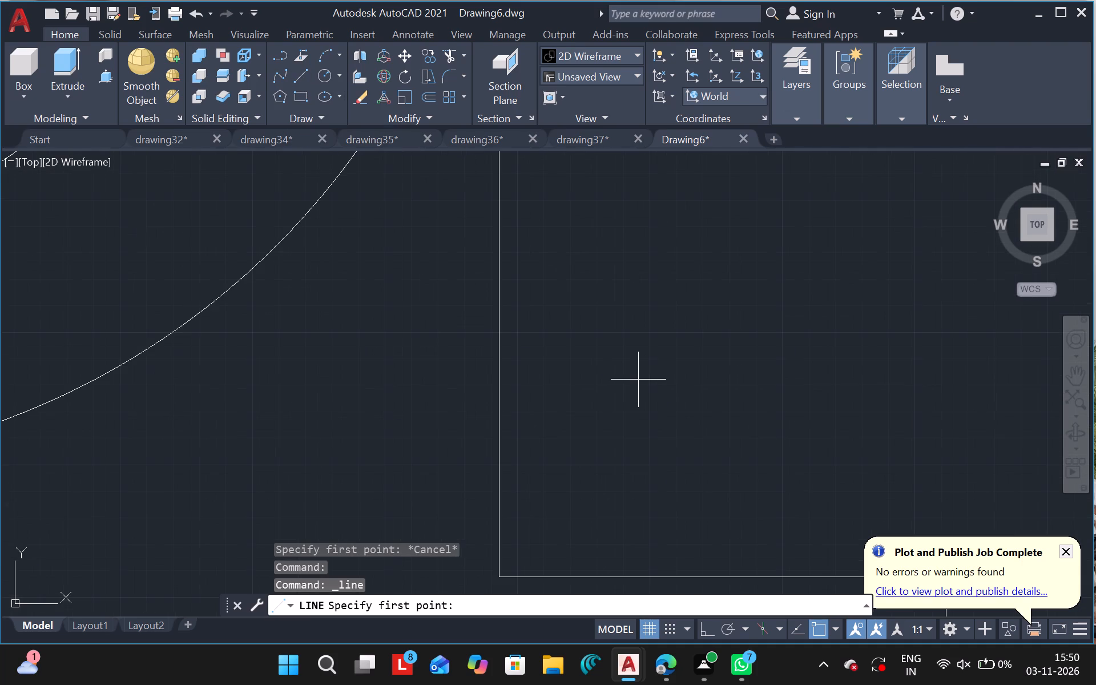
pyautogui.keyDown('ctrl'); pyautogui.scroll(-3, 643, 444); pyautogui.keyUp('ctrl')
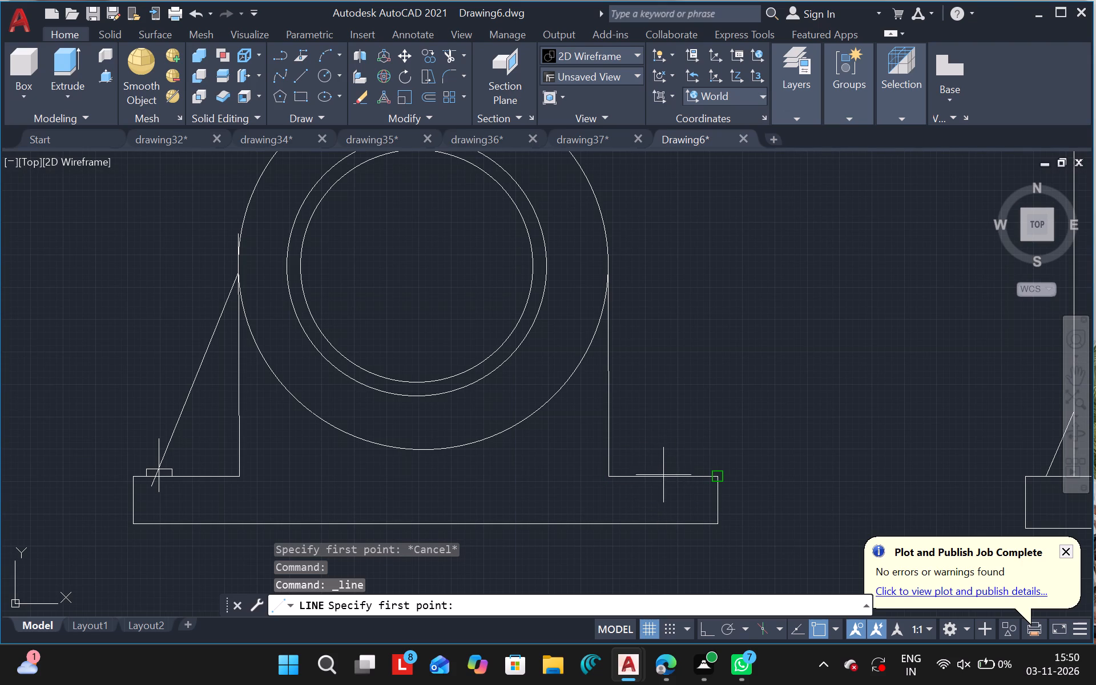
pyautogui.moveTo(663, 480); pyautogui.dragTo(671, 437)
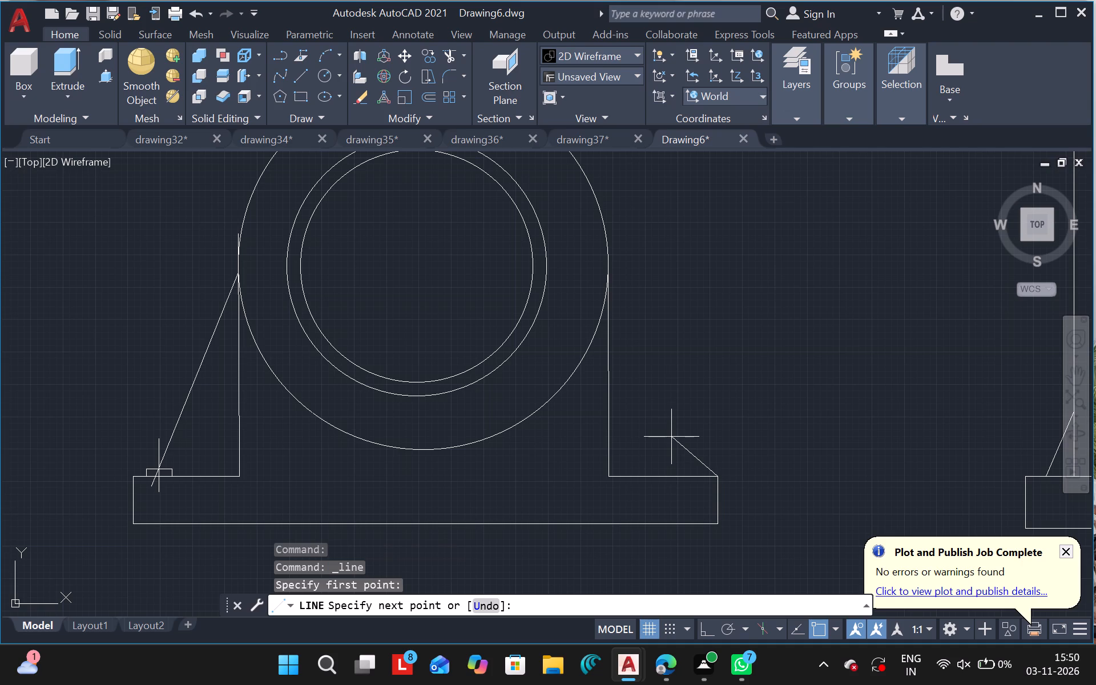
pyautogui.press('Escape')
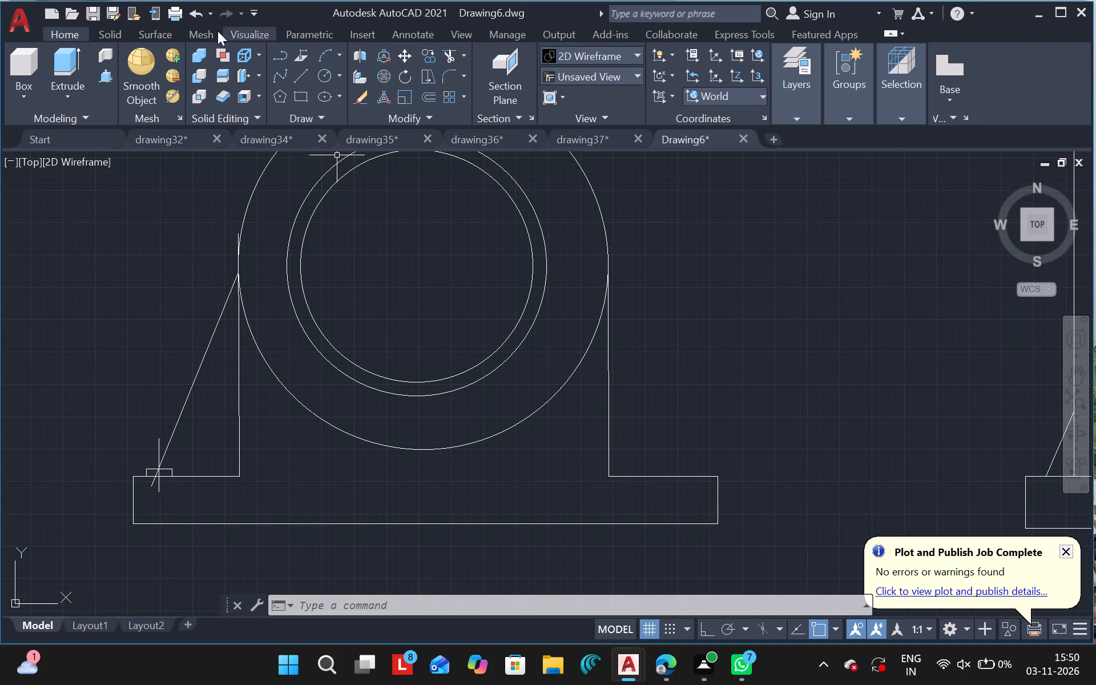
# Draw a short vertical line across the top edge of the front view's right base flange, near the body.
pyautogui.click(299, 74)
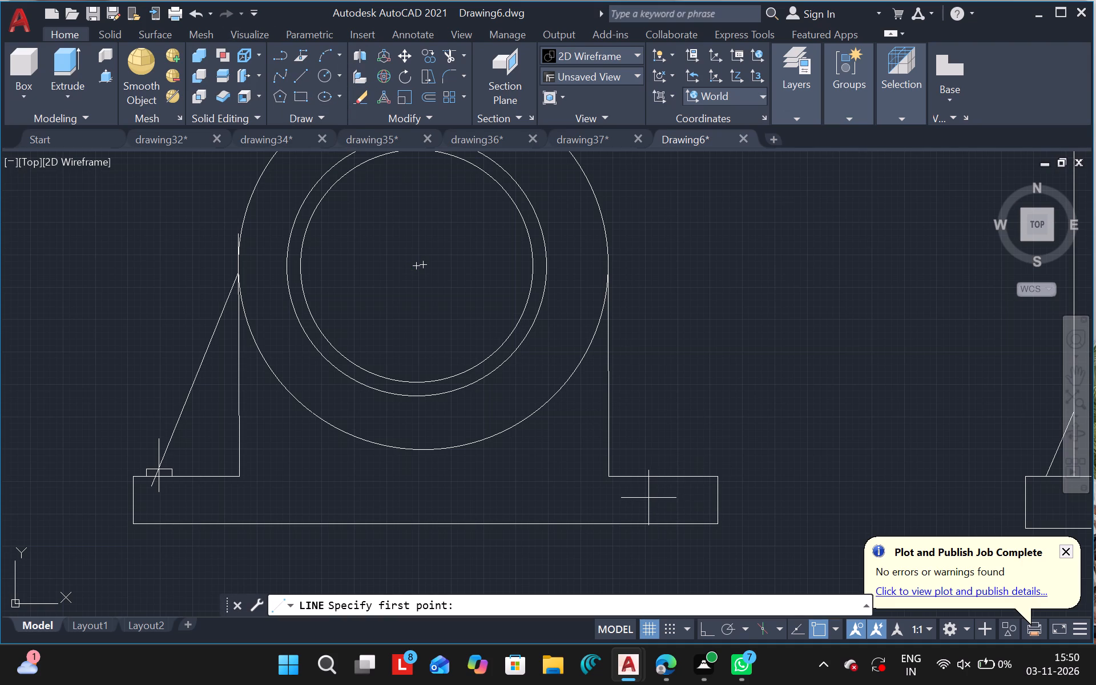
pyautogui.moveTo(642, 495); pyautogui.dragTo(644, 434)
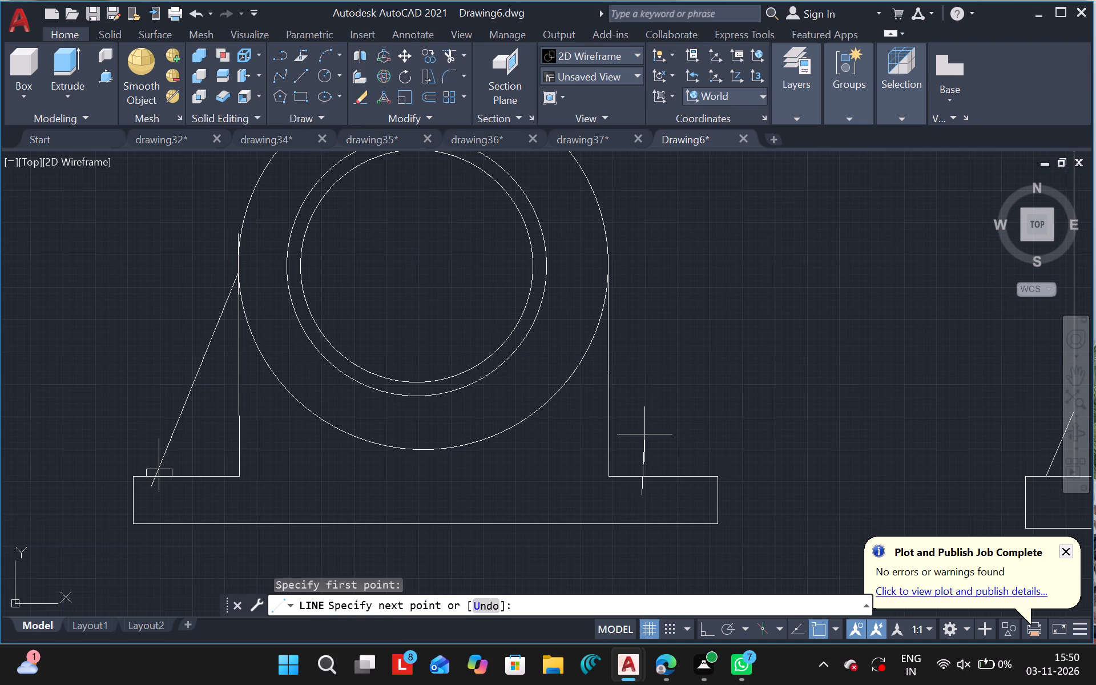
pyautogui.moveTo(644, 434); pyautogui.dragTo(639, 433)
pyautogui.moveTo(639, 433); pyautogui.dragTo(641, 433)
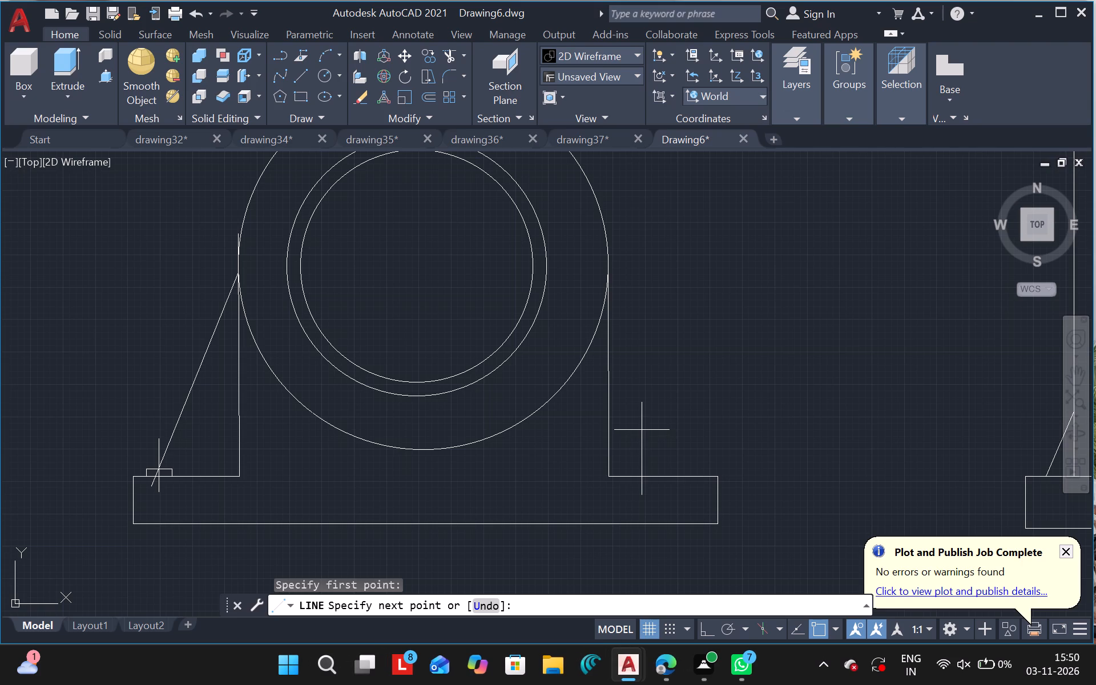
pyautogui.click(642, 430)
pyautogui.press('Escape')
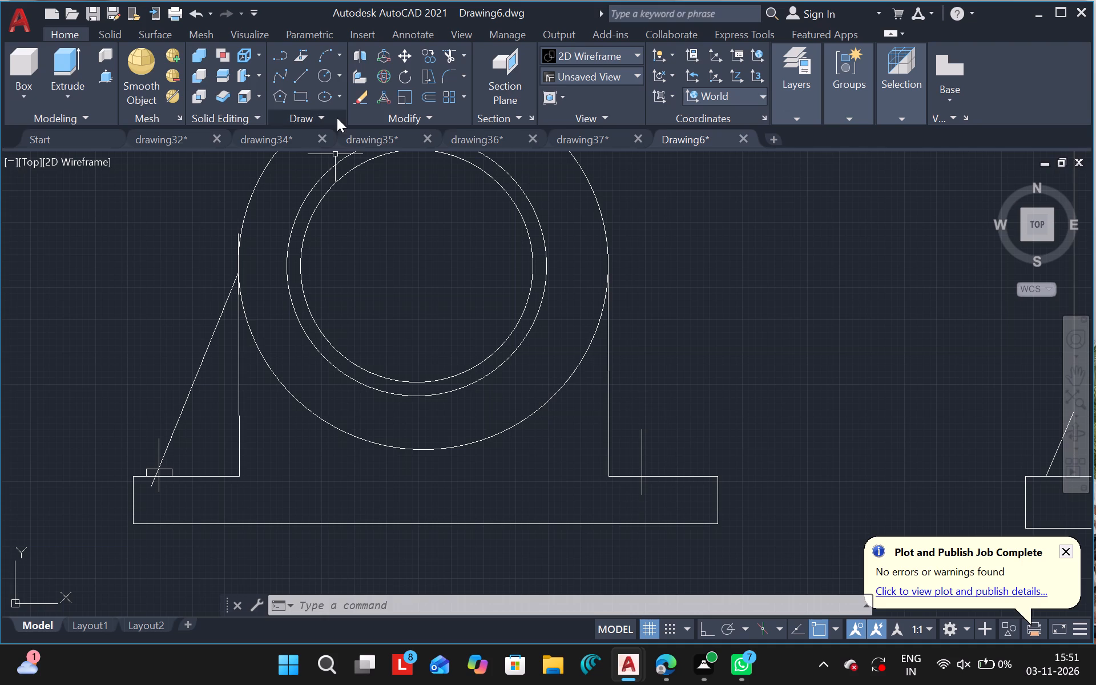
# Draw a horizontal line above the front view's right base flange, from the short vertical line toward the flange's outer end.
pyautogui.click(301, 82)
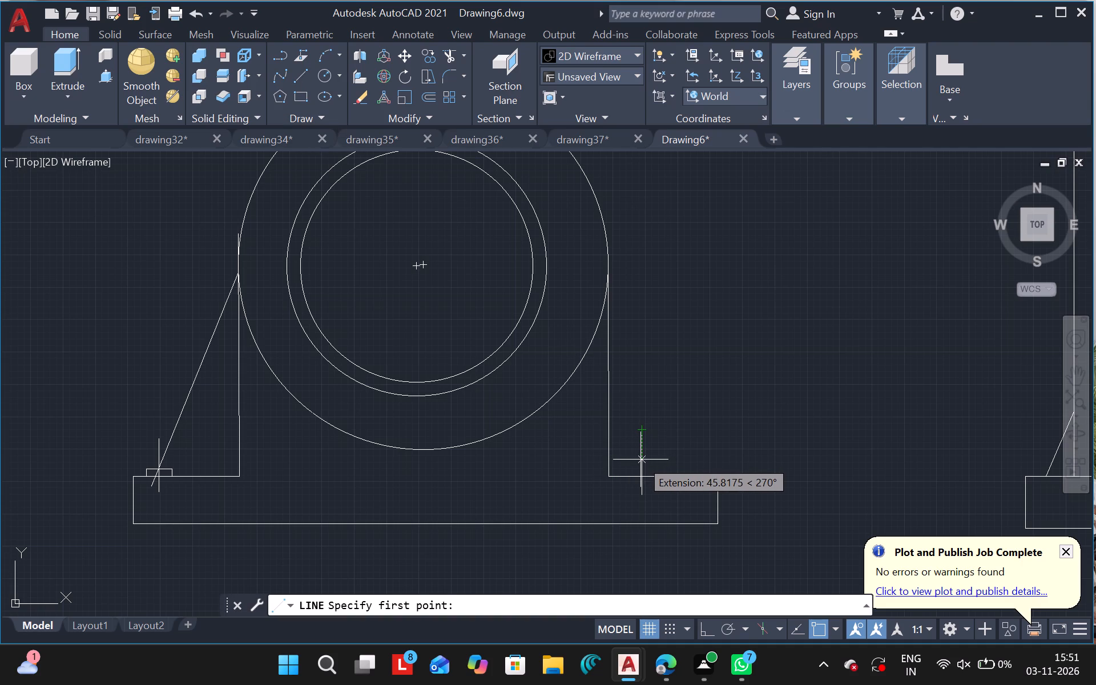
pyautogui.moveTo(640, 460); pyautogui.dragTo(702, 457)
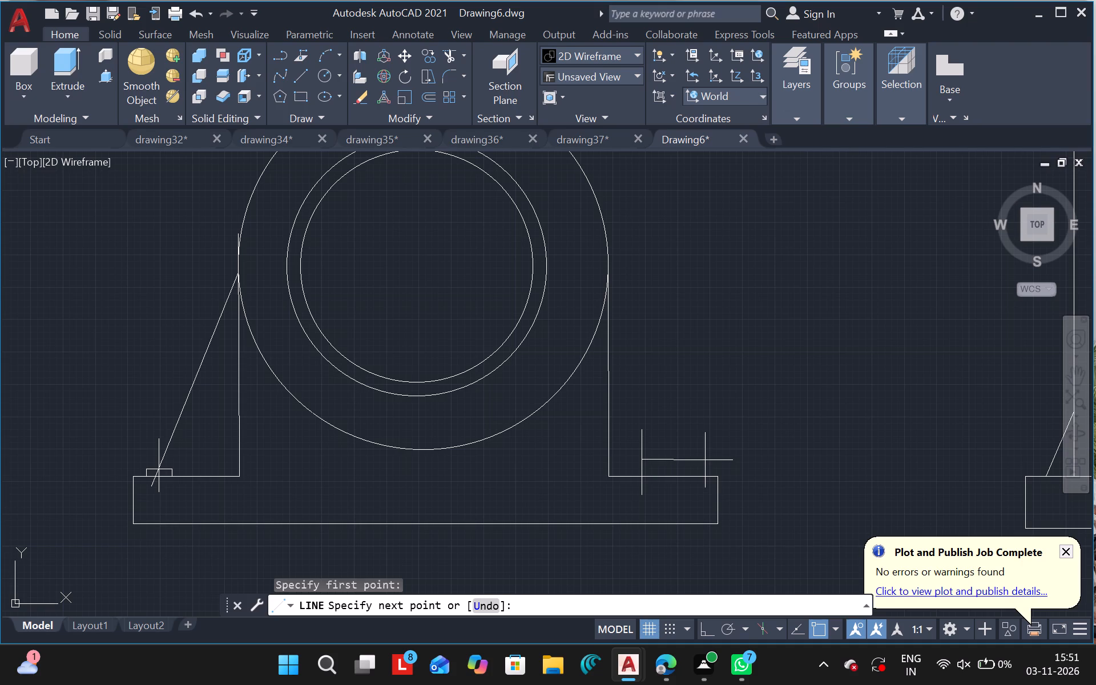
pyautogui.click(705, 460)
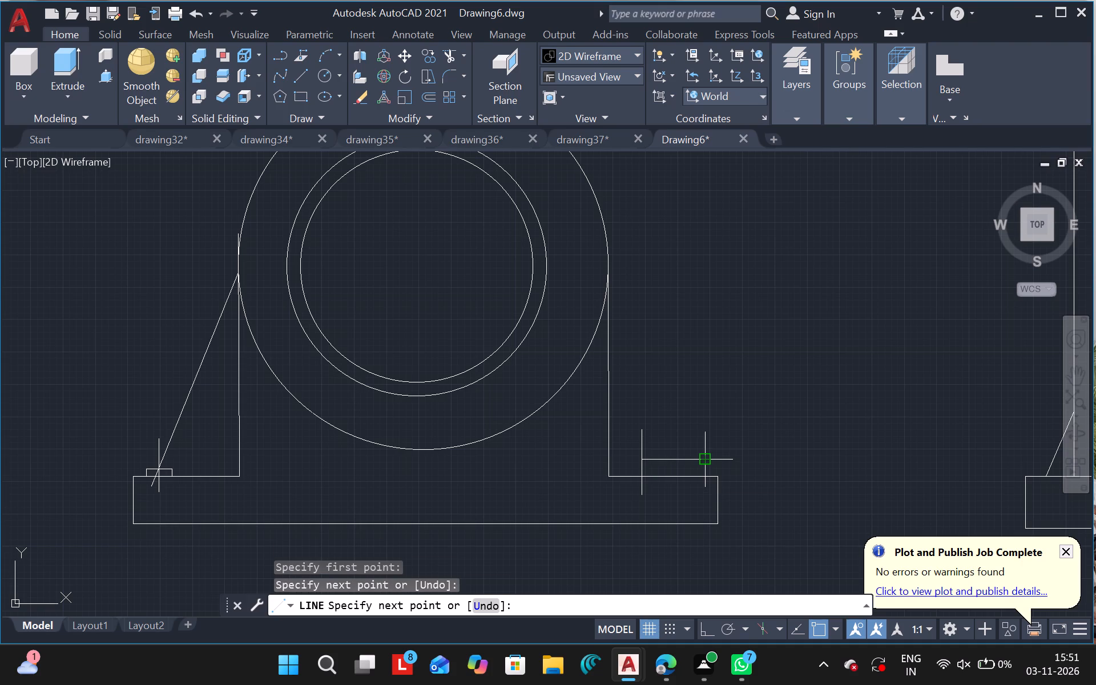
pyautogui.press('Escape')
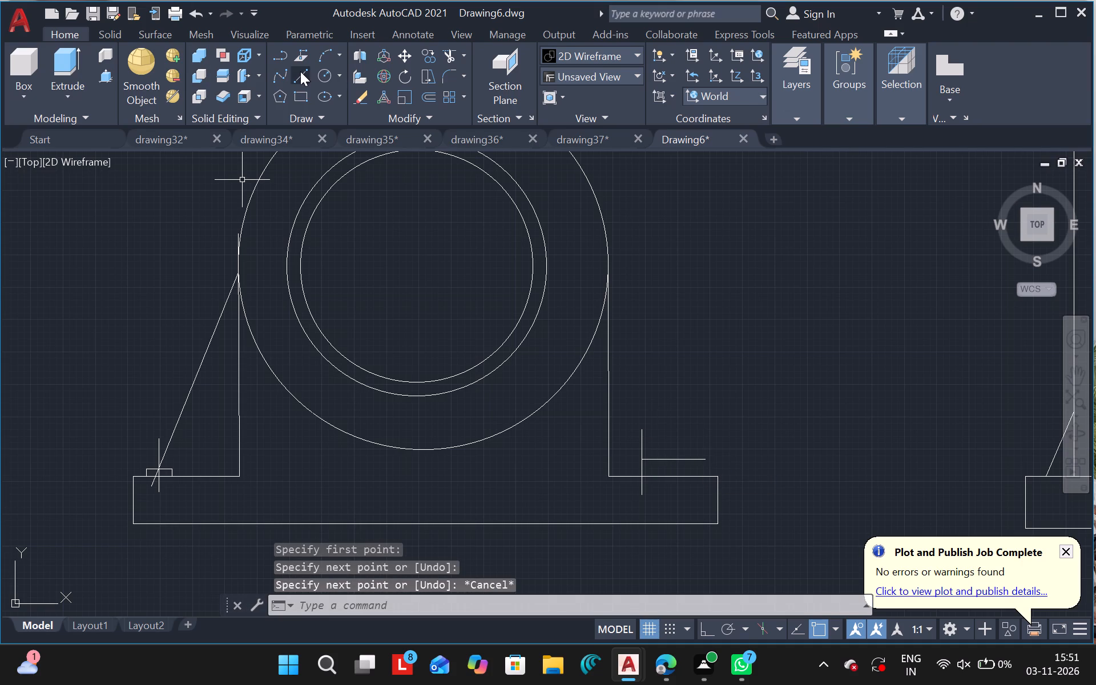
# Draw a vertical line across the horizontal line and down into the right base flange, as the pad's outer side.
pyautogui.click(301, 71)
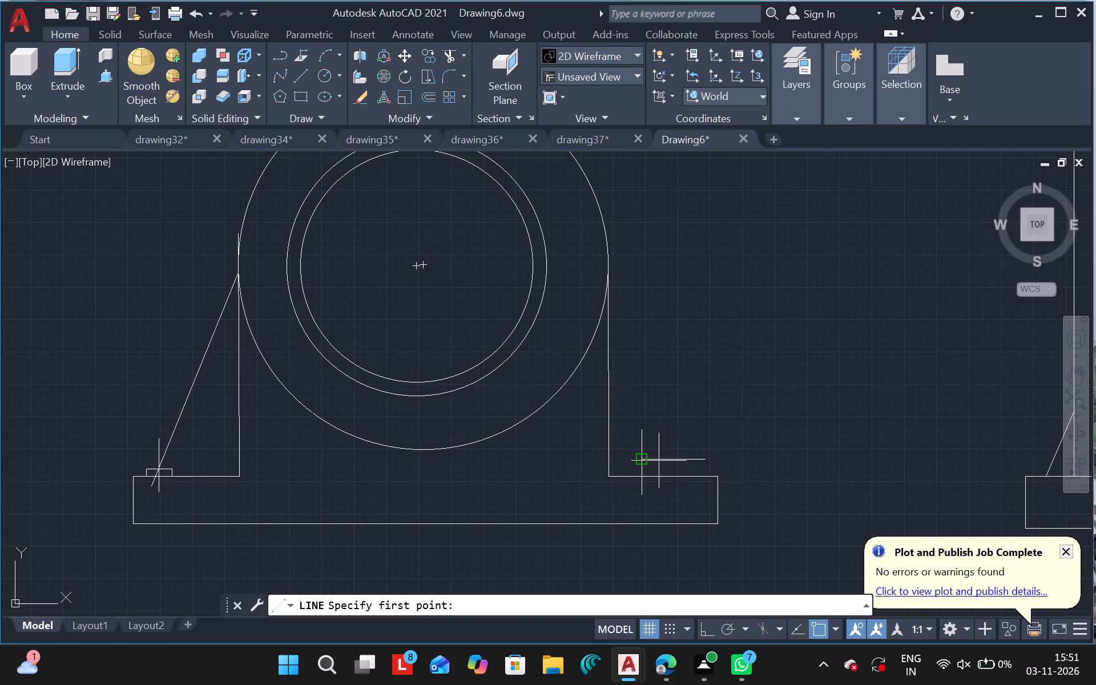
pyautogui.click(680, 441)
pyautogui.moveTo(680, 441); pyautogui.dragTo(683, 513)
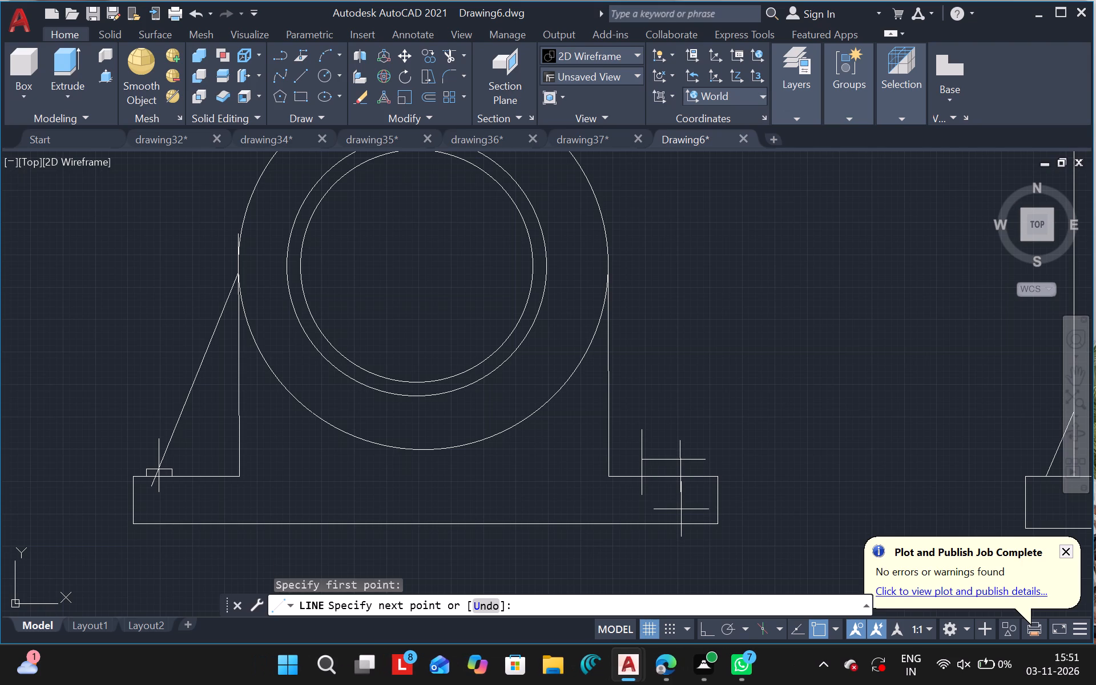
pyautogui.click(681, 509)
pyautogui.press('Escape')
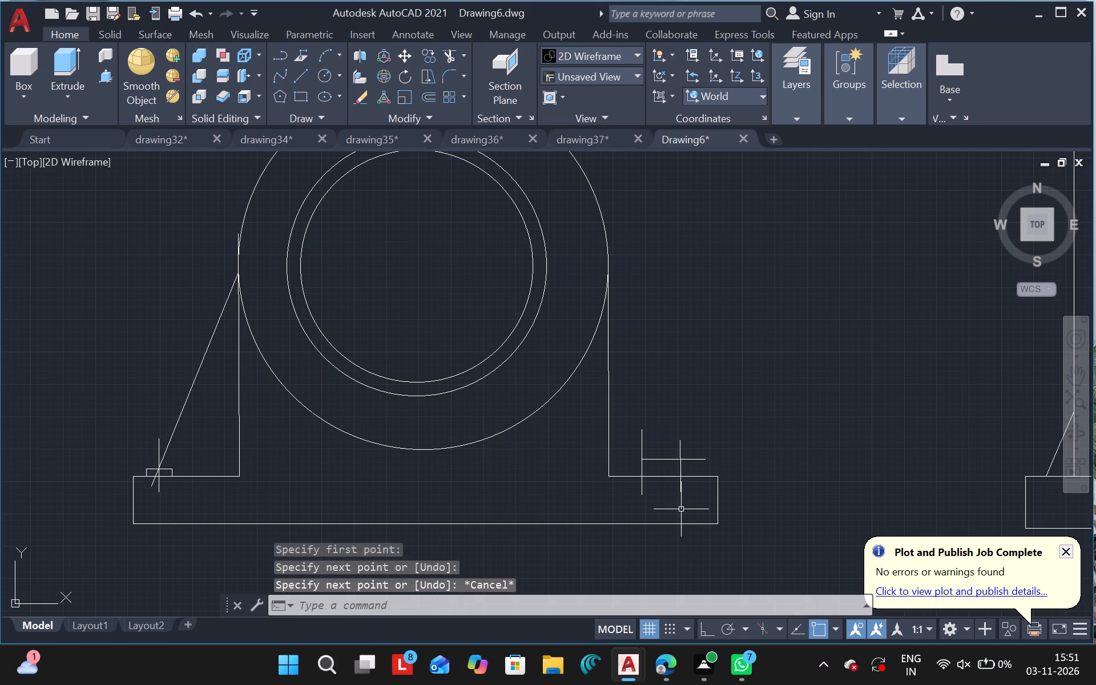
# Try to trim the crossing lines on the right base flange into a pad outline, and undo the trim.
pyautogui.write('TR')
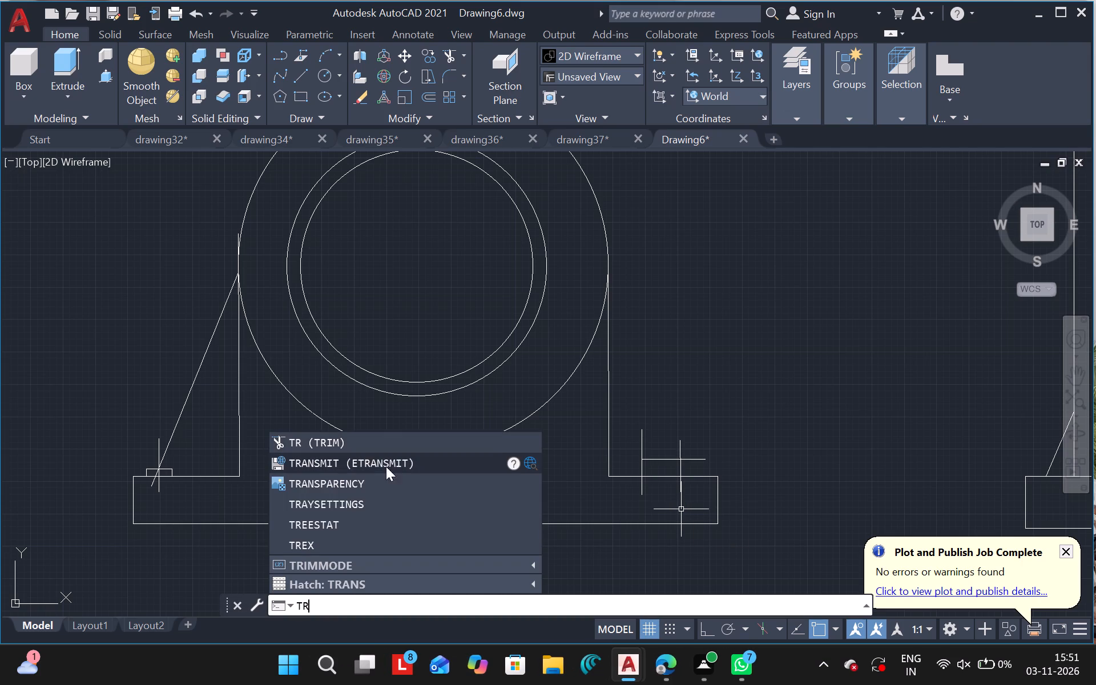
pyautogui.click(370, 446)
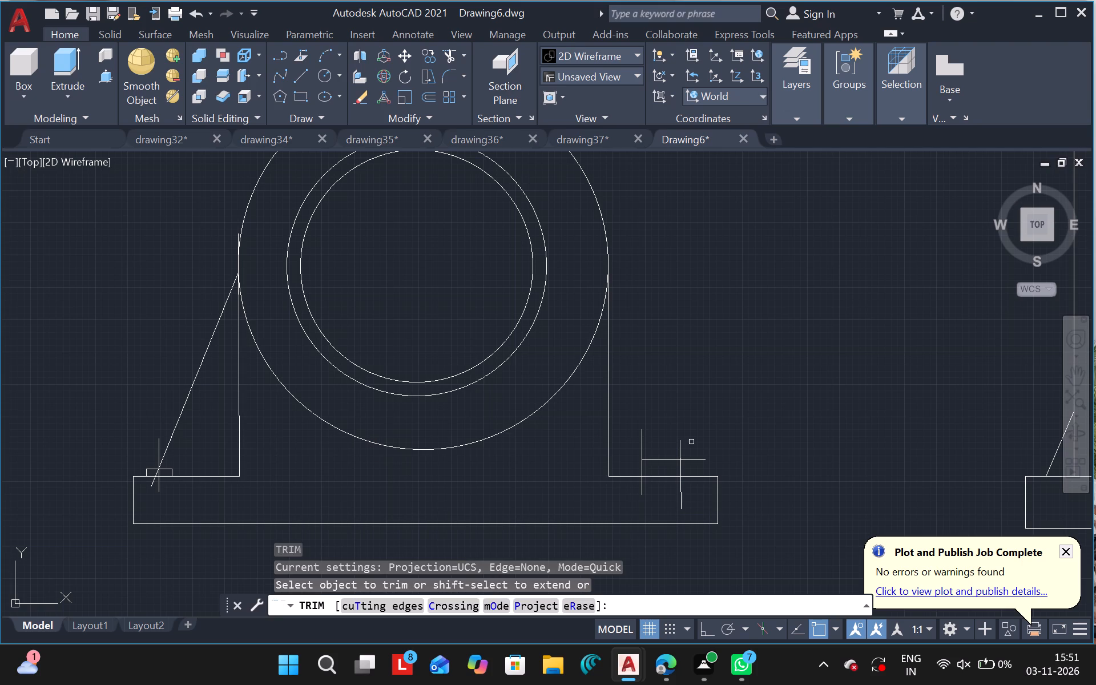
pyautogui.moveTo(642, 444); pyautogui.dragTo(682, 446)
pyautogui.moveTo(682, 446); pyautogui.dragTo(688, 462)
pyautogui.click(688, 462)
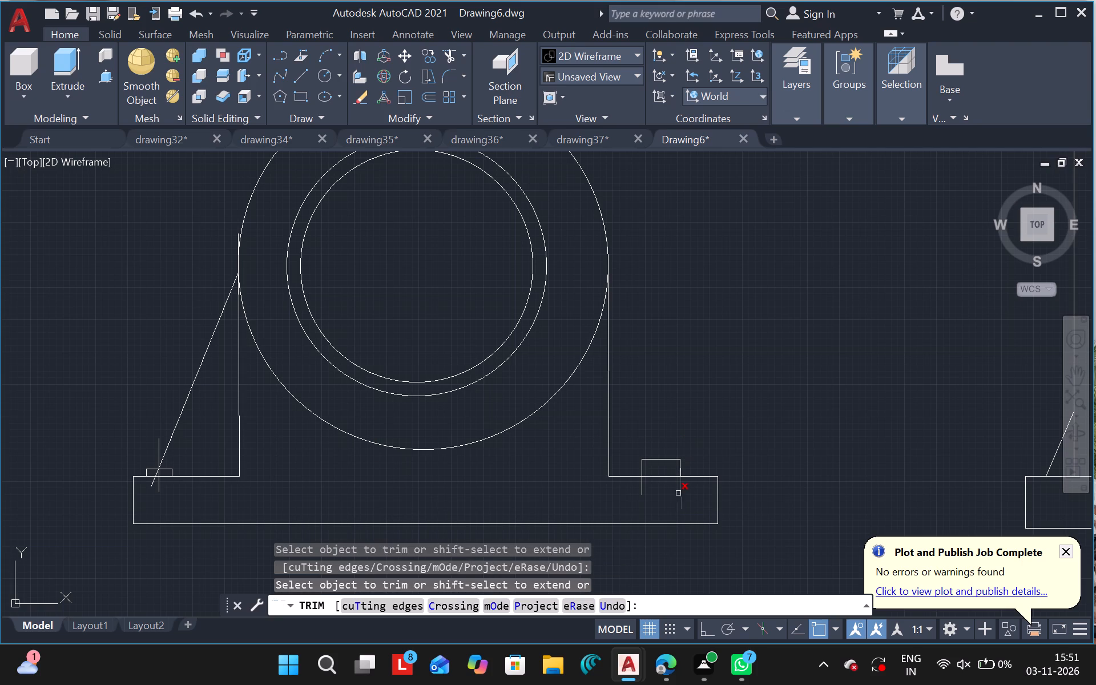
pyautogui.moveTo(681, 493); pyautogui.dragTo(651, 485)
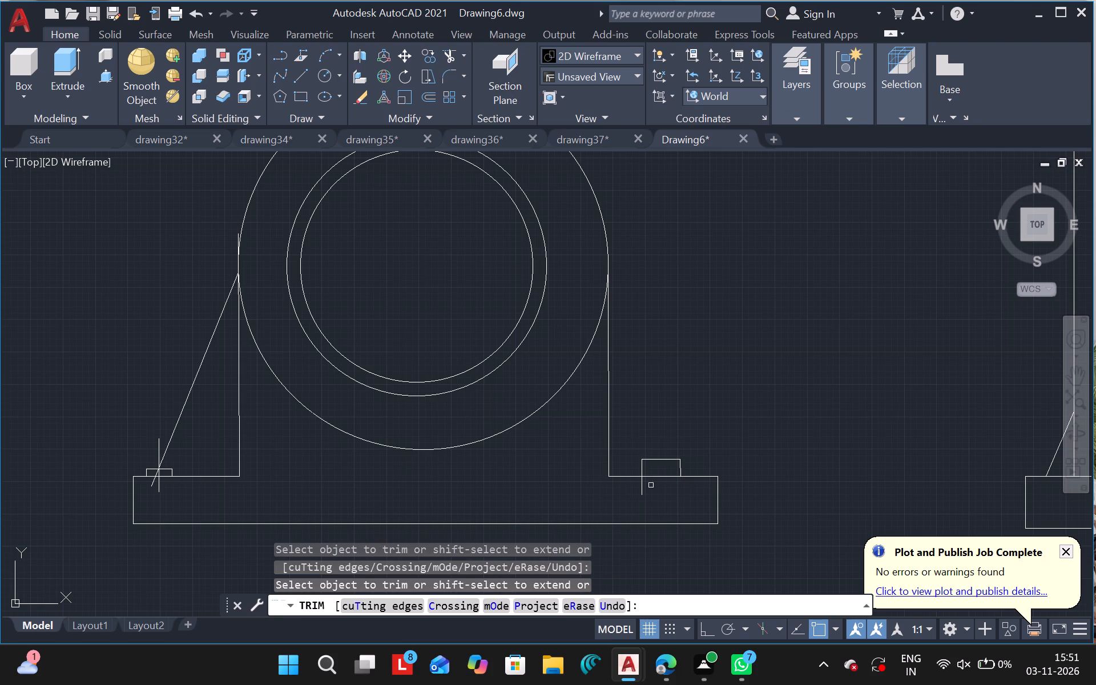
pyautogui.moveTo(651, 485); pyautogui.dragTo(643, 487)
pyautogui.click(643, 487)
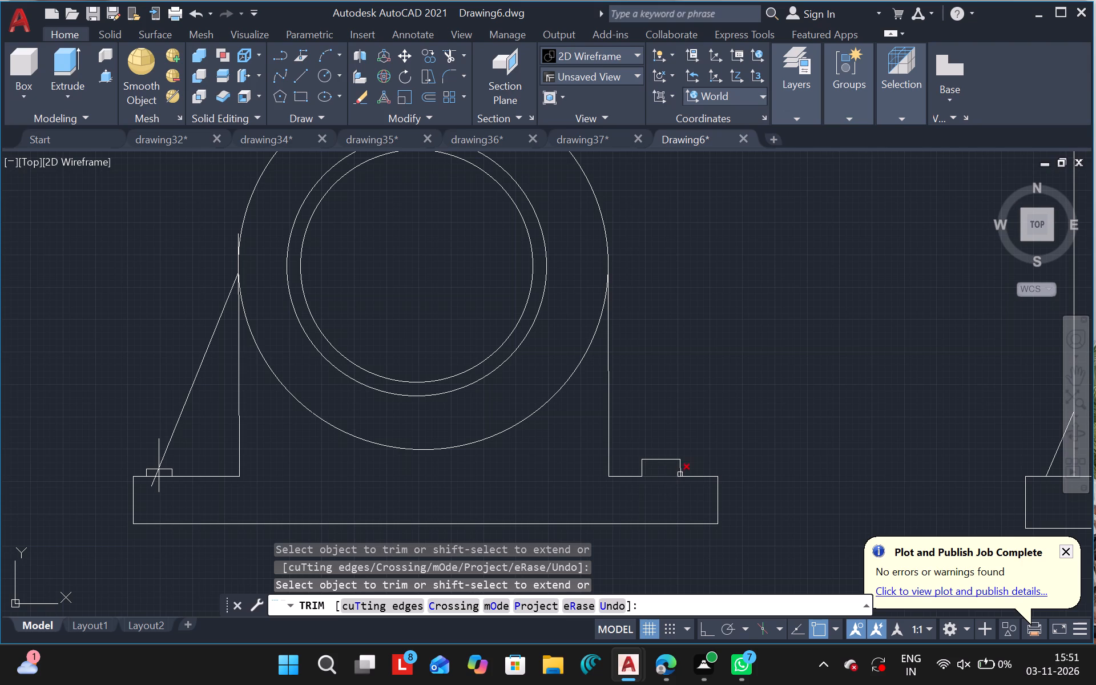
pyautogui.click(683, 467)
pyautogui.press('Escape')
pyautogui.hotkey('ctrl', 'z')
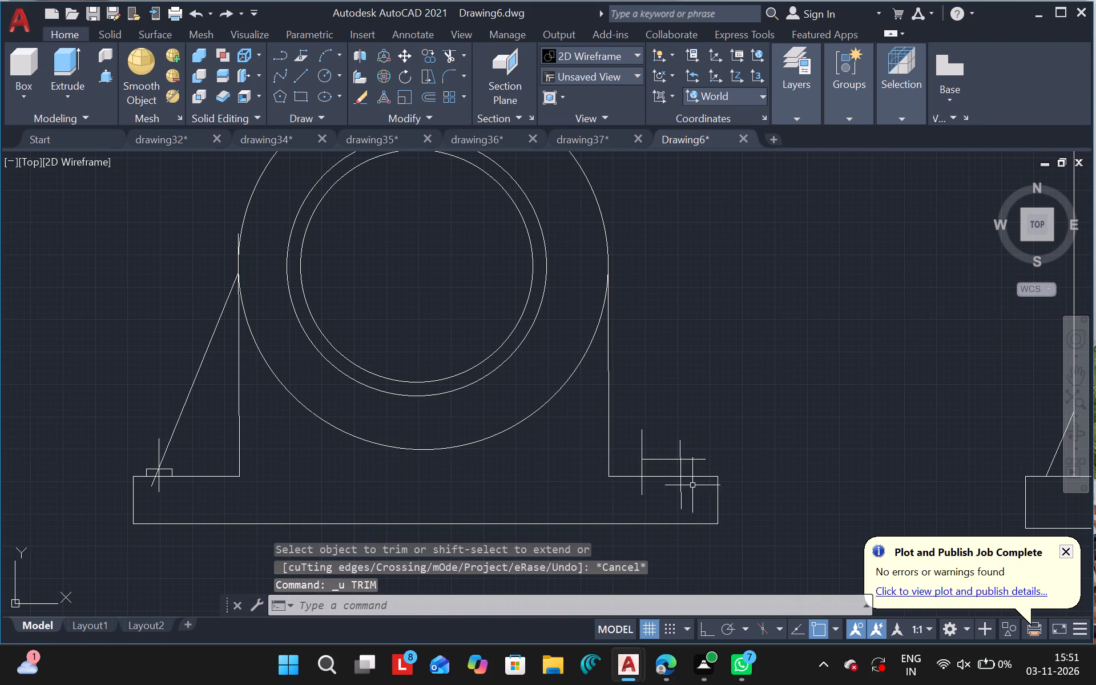
# Trim the overhanging ends of the three crossing lines to leave a rectangular pad on the right base flange.
pyautogui.write('TR')
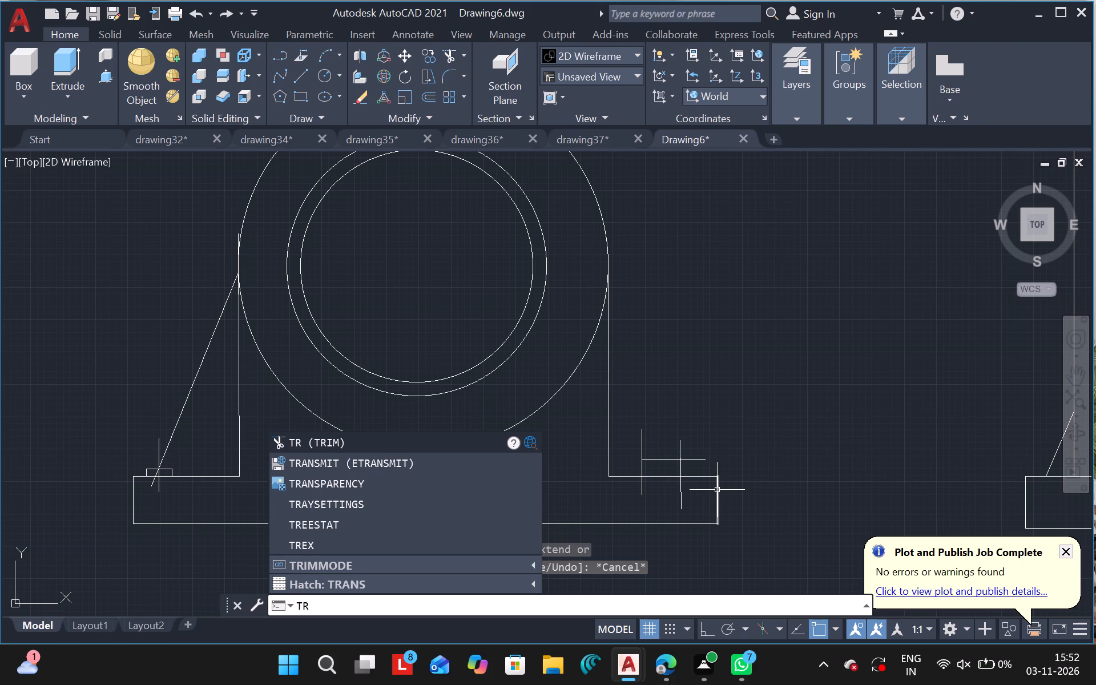
pyautogui.click(316, 446)
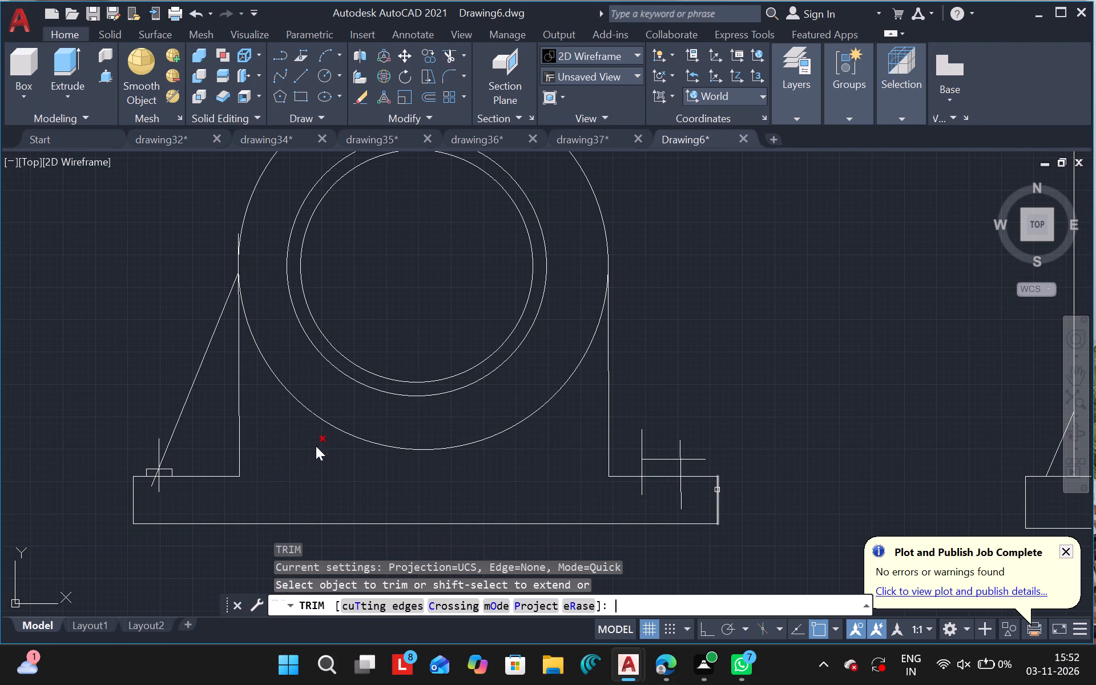
pyautogui.click(694, 461)
pyautogui.click(638, 448)
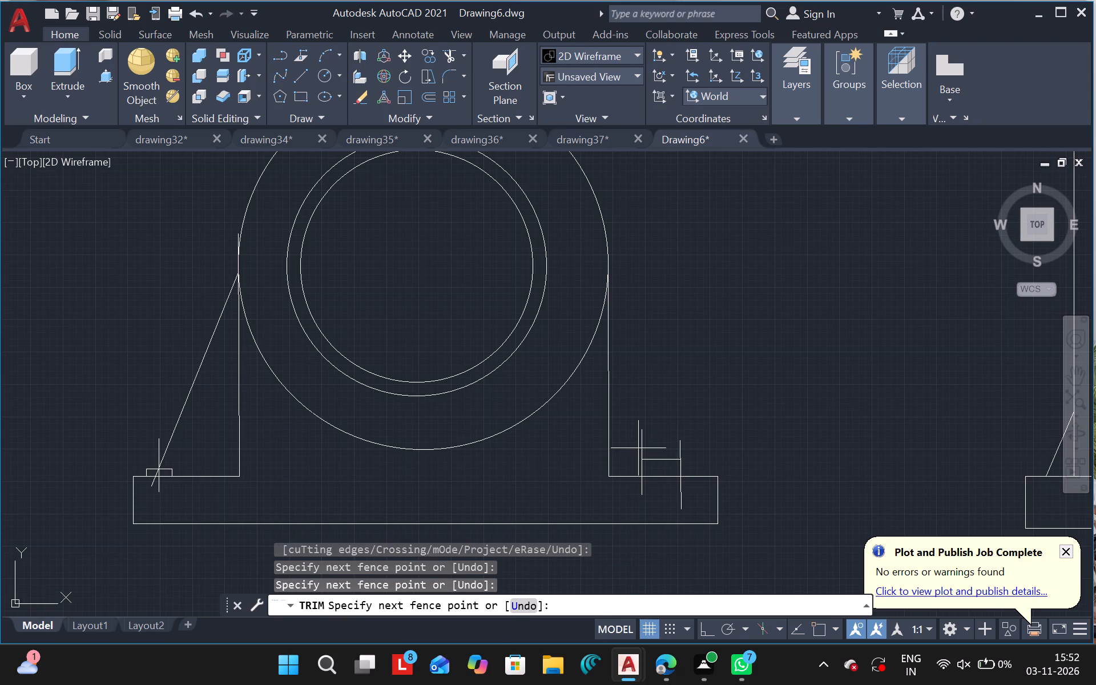
pyautogui.click(742, 422)
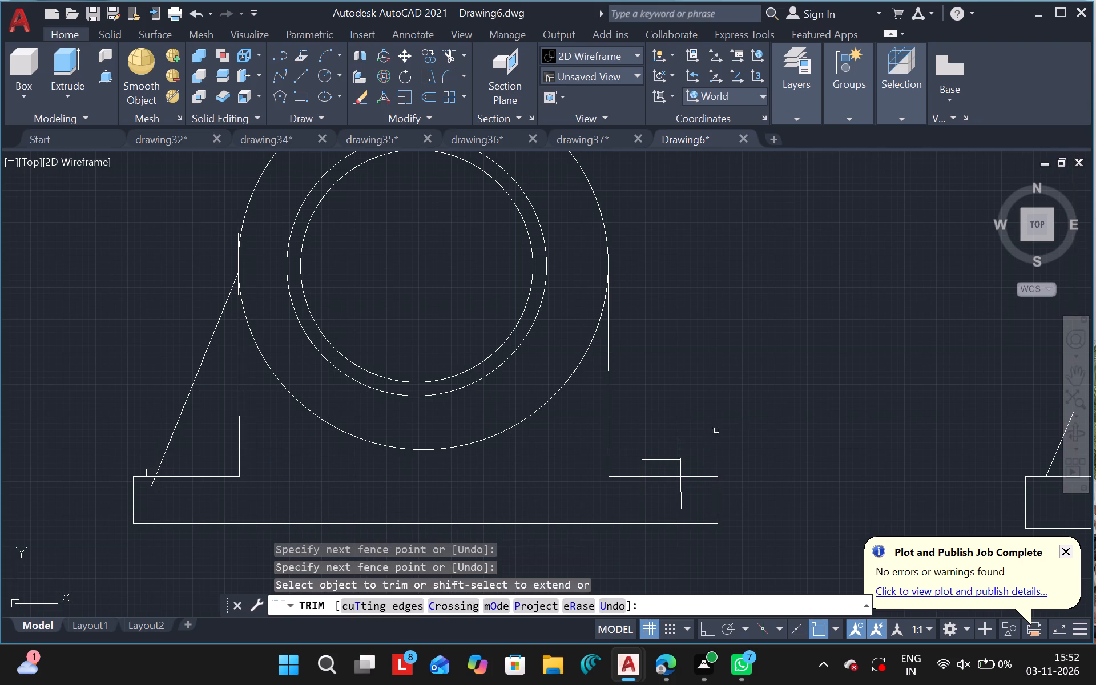
pyautogui.click(678, 449)
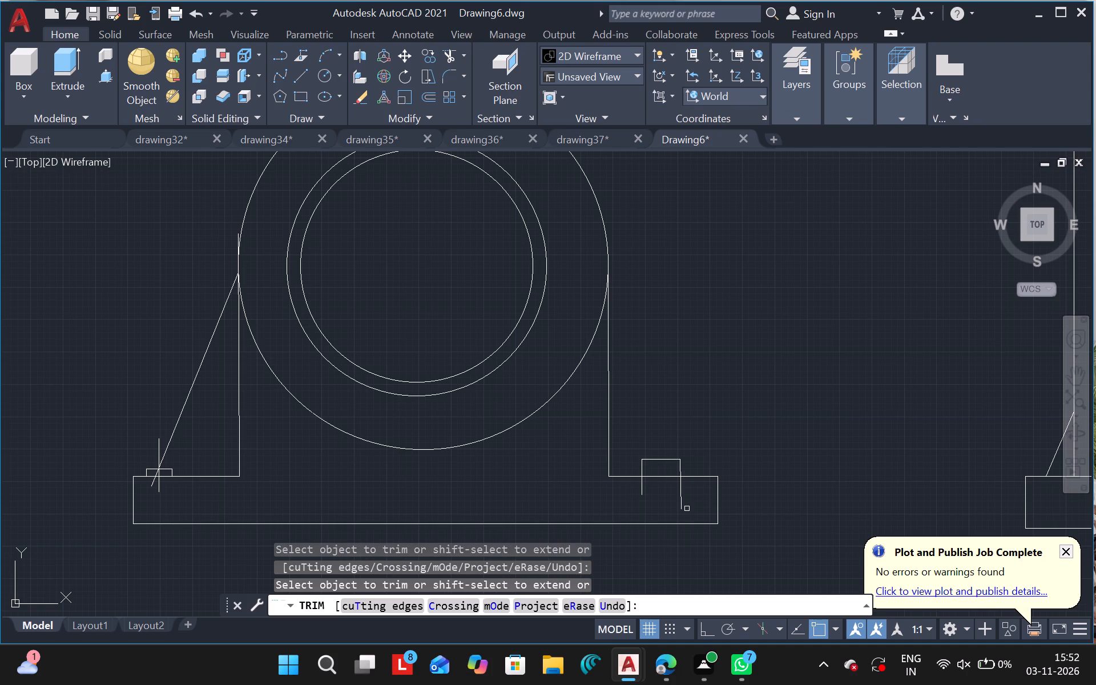
pyautogui.moveTo(683, 503); pyautogui.dragTo(640, 488)
pyautogui.moveTo(640, 488); pyautogui.dragTo(693, 499)
pyautogui.press('Escape')
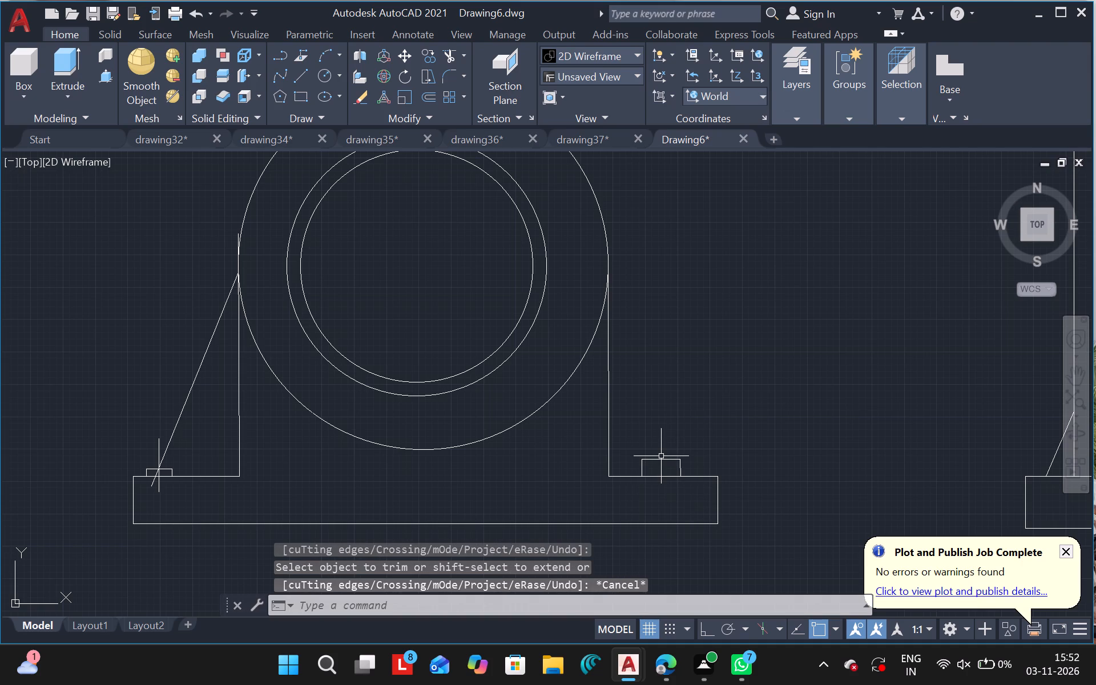
# Copy the right pad's top edge a short distance straight down, inside the pad.
pyautogui.moveTo(658, 460); pyautogui.dragTo(828, 541)
pyautogui.write('CO')
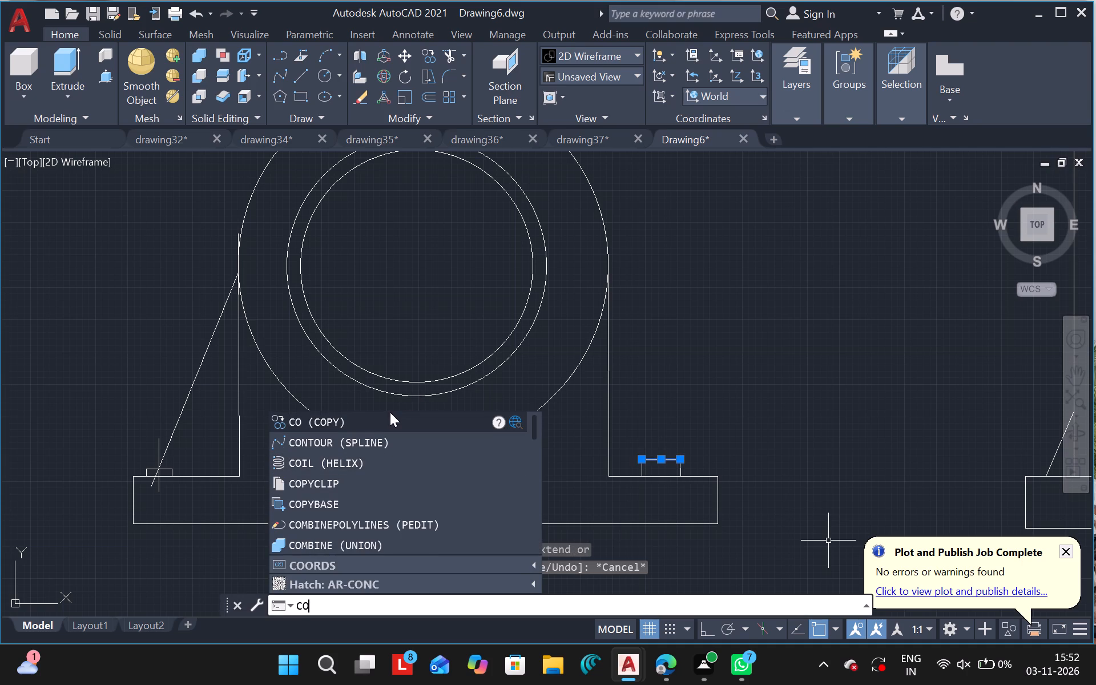
pyautogui.click(374, 417)
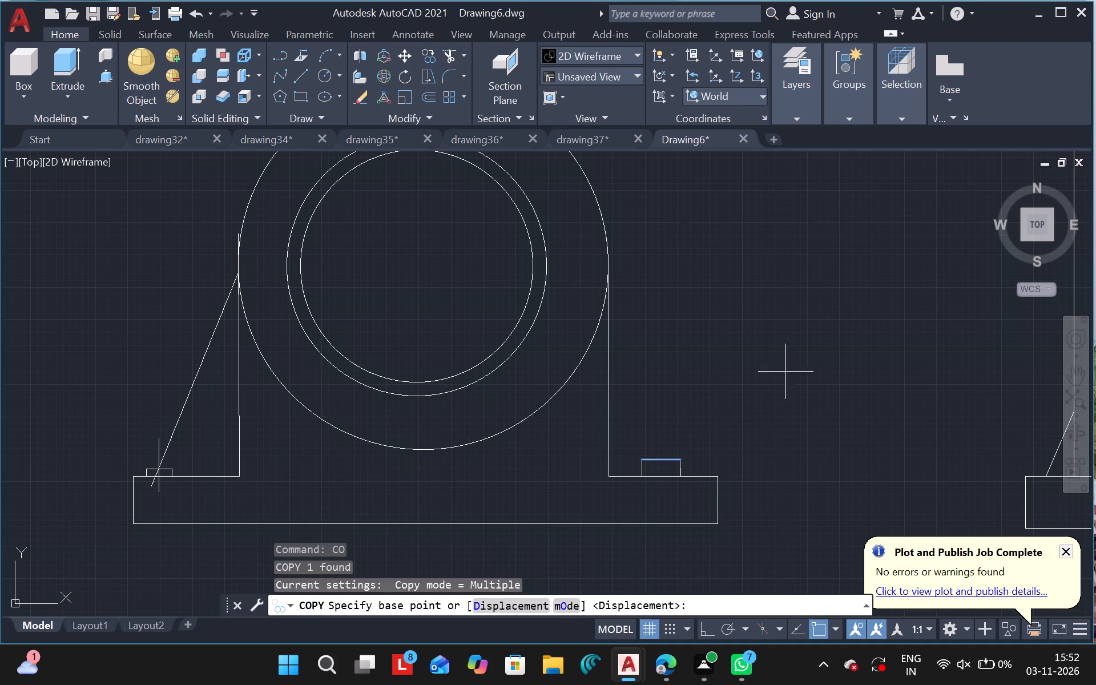
pyautogui.moveTo(799, 388); pyautogui.dragTo(800, 396)
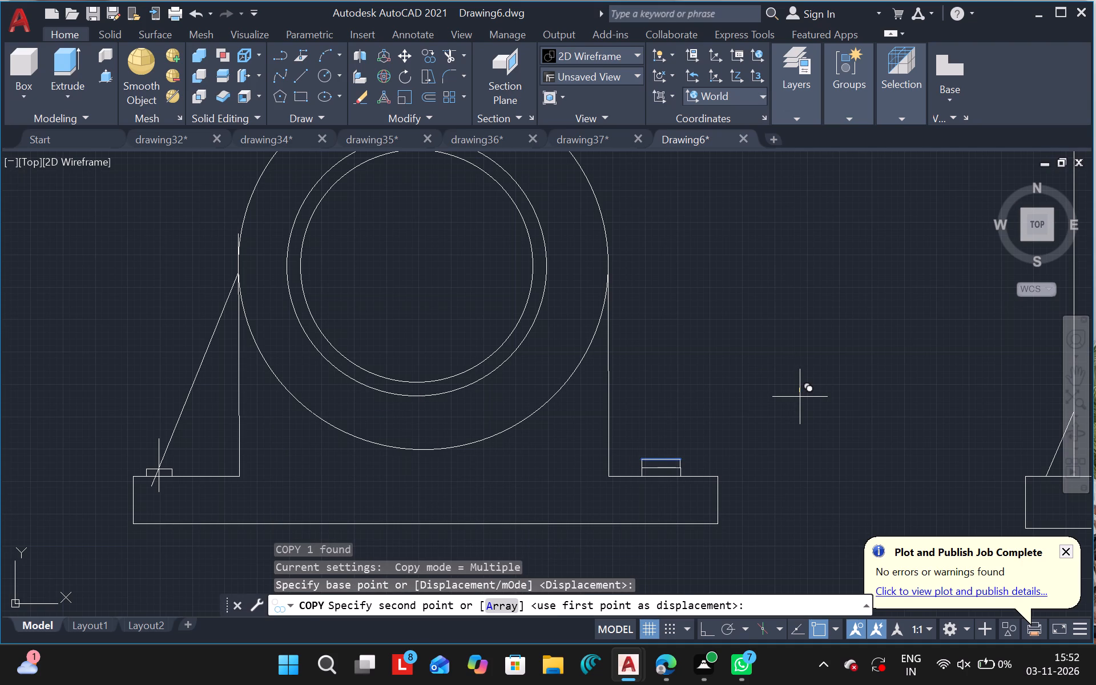
pyautogui.moveTo(800, 396); pyautogui.dragTo(799, 396)
pyautogui.click(799, 396)
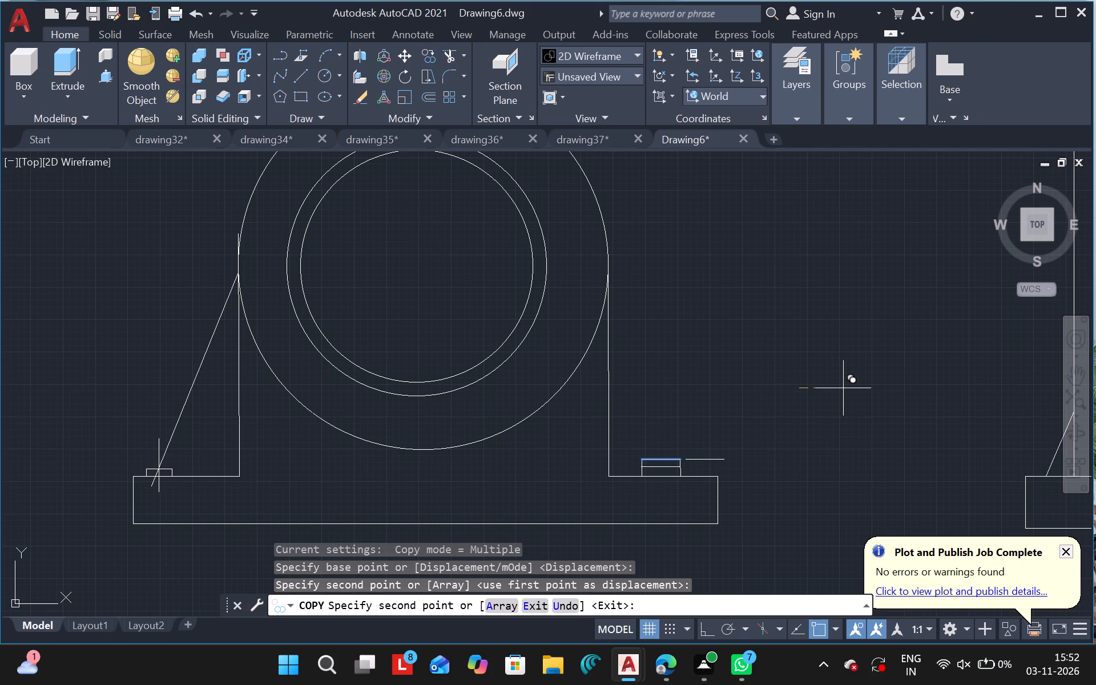
pyautogui.press('Escape')
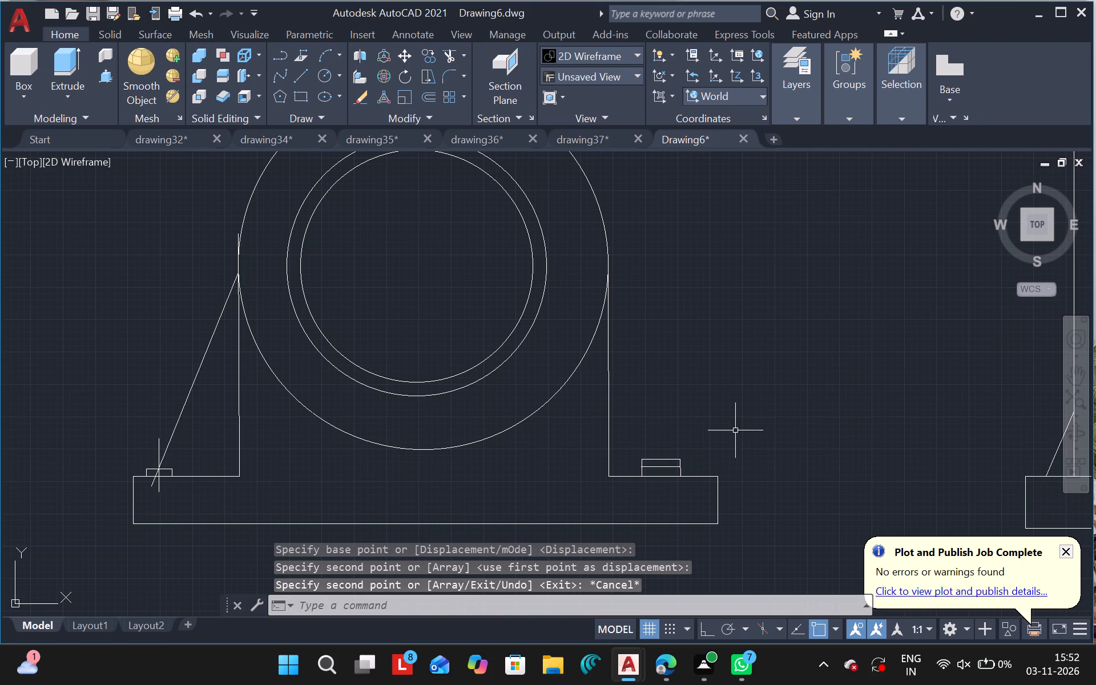
# Trim away the right pad's original top edge, its inner side above the copied line, and its outer side.
pyautogui.keyDown('ctrl'); pyautogui.scroll(2, 655, 461); pyautogui.keyUp('ctrl')
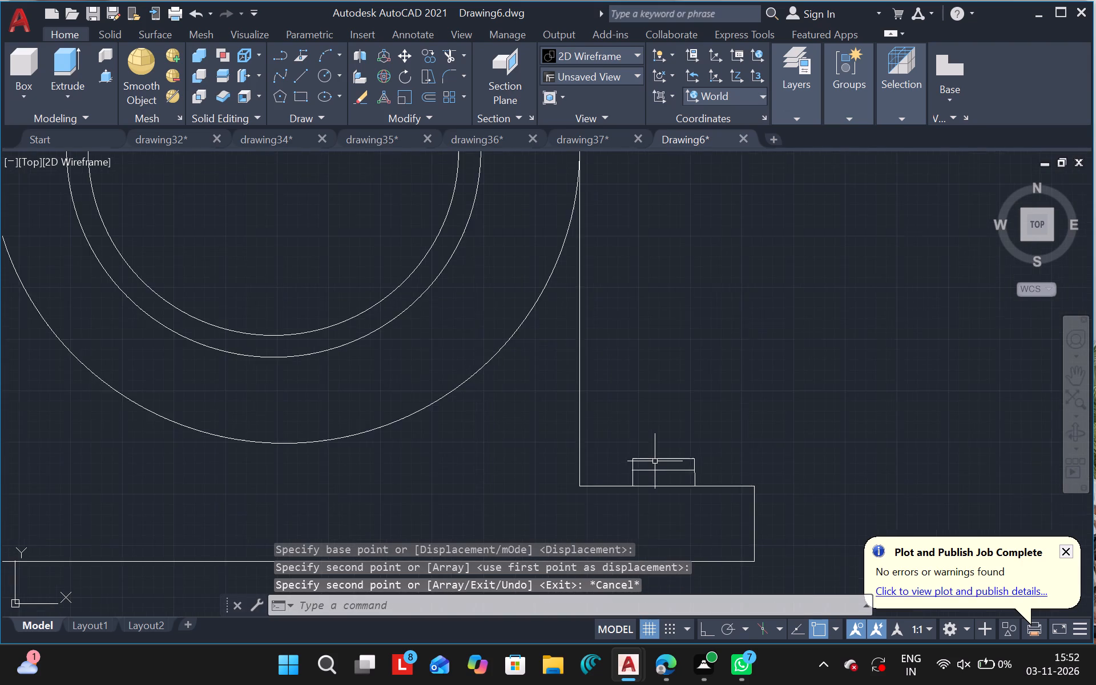
pyautogui.write('TR')
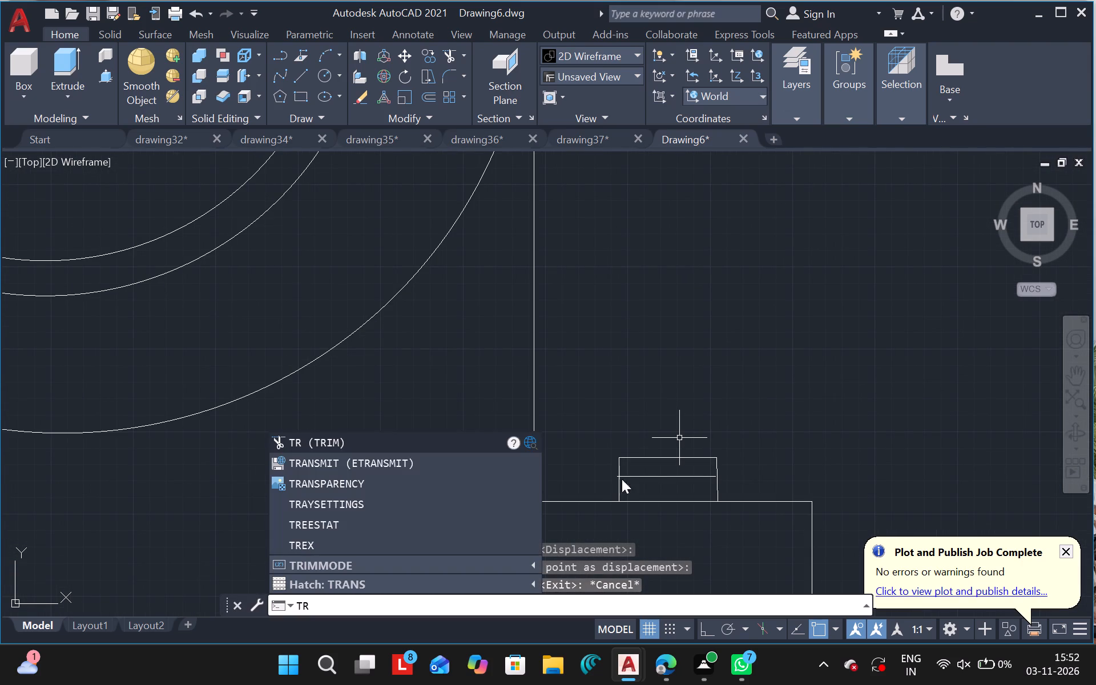
pyautogui.click(331, 442)
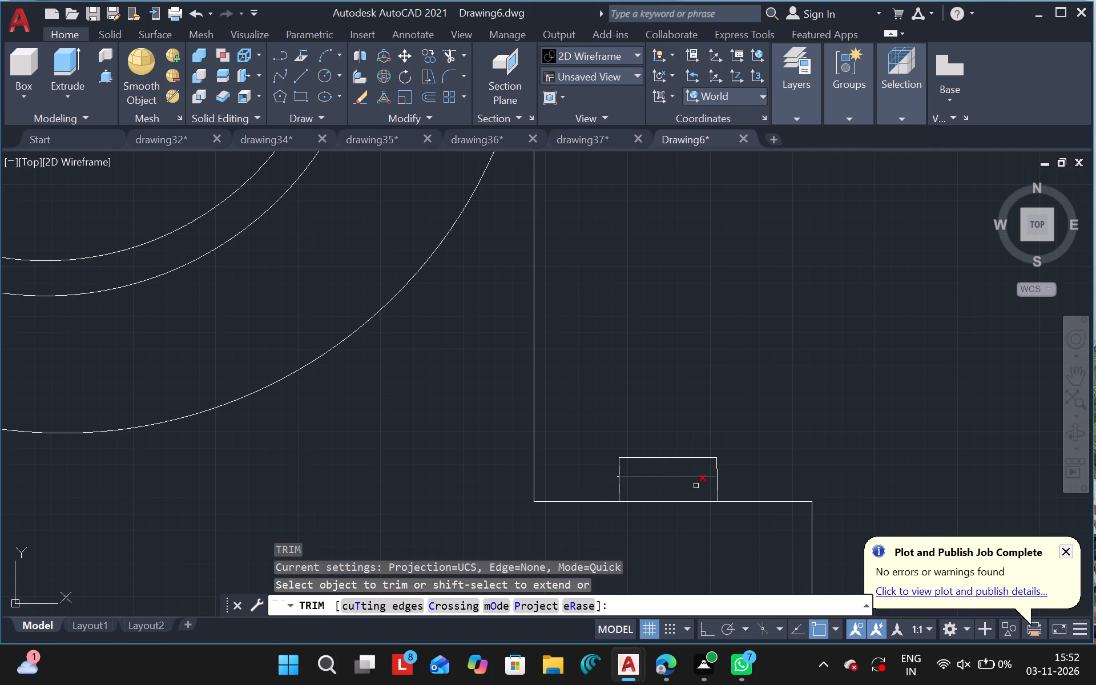
pyautogui.click(626, 460)
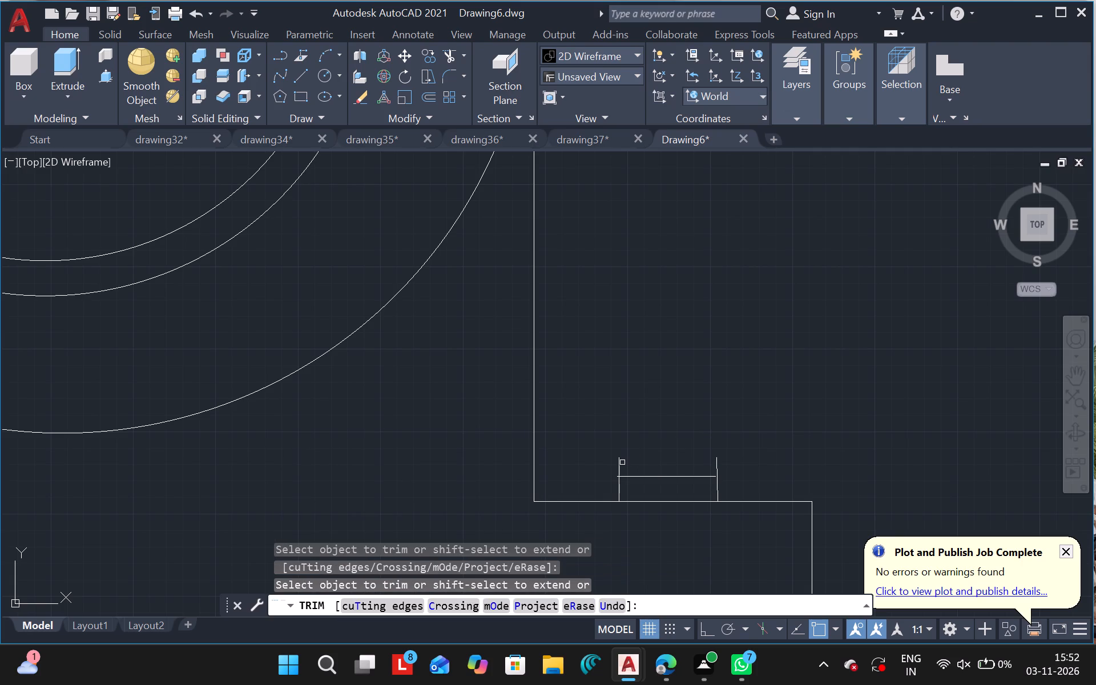
pyautogui.click(621, 463)
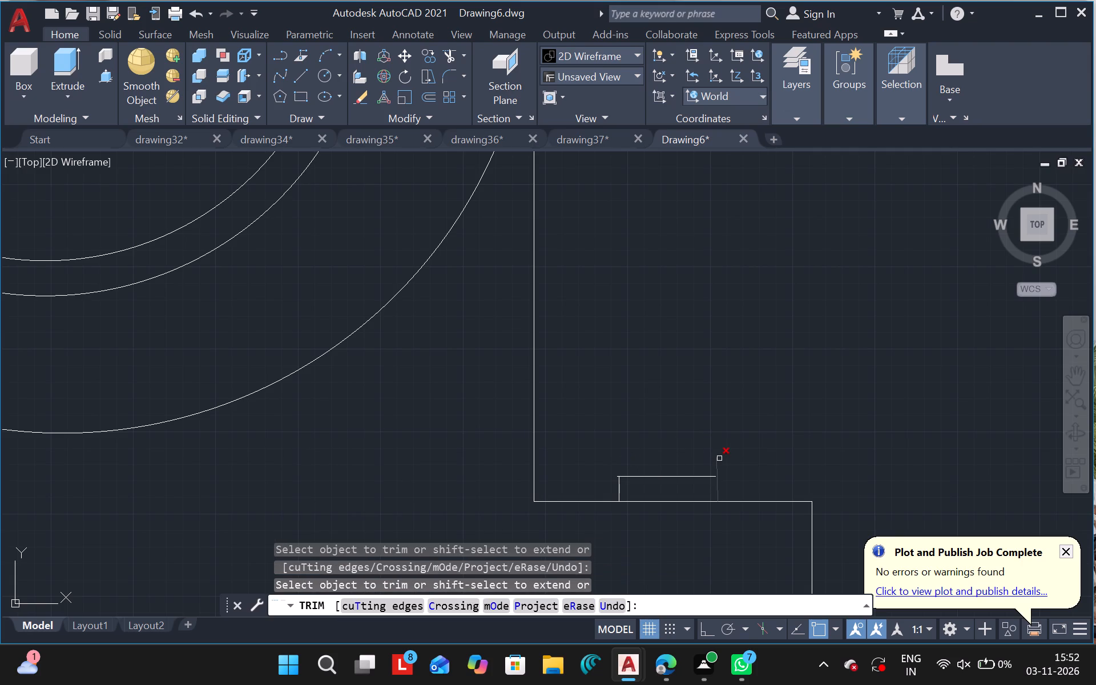
pyautogui.moveTo(717, 462); pyautogui.dragTo(751, 462)
pyautogui.moveTo(751, 462); pyautogui.dragTo(752, 462)
pyautogui.press('Escape')
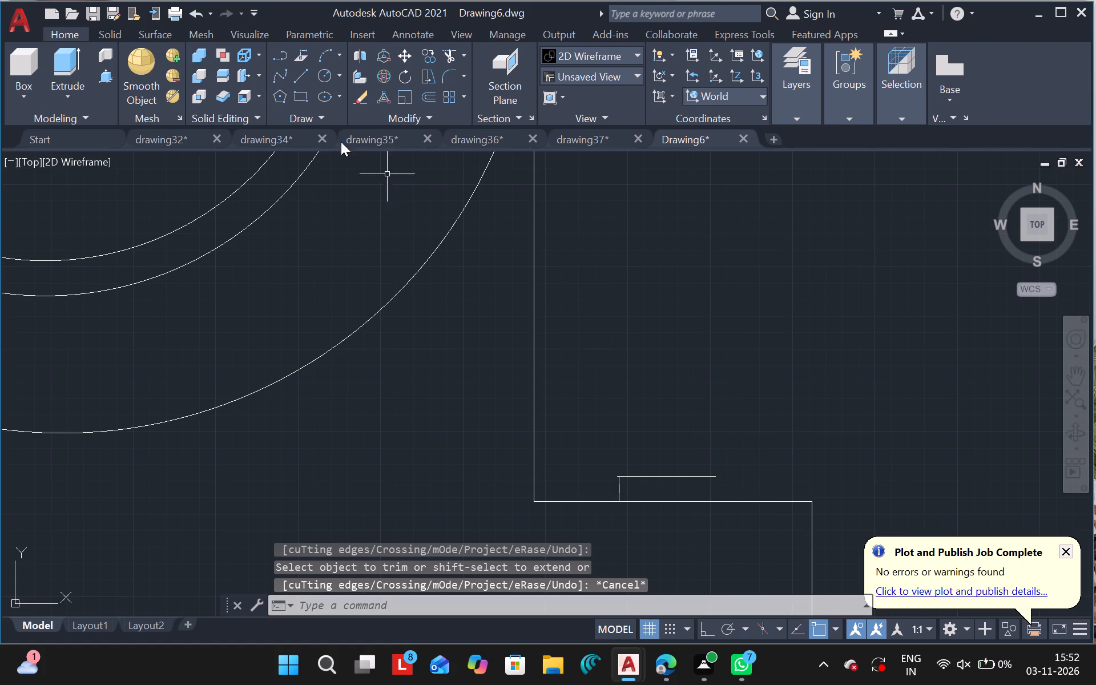
# Draw a vertical outer side down from the right pad's top edge and trim the overhanging ends to close the outline.
pyautogui.click(304, 76)
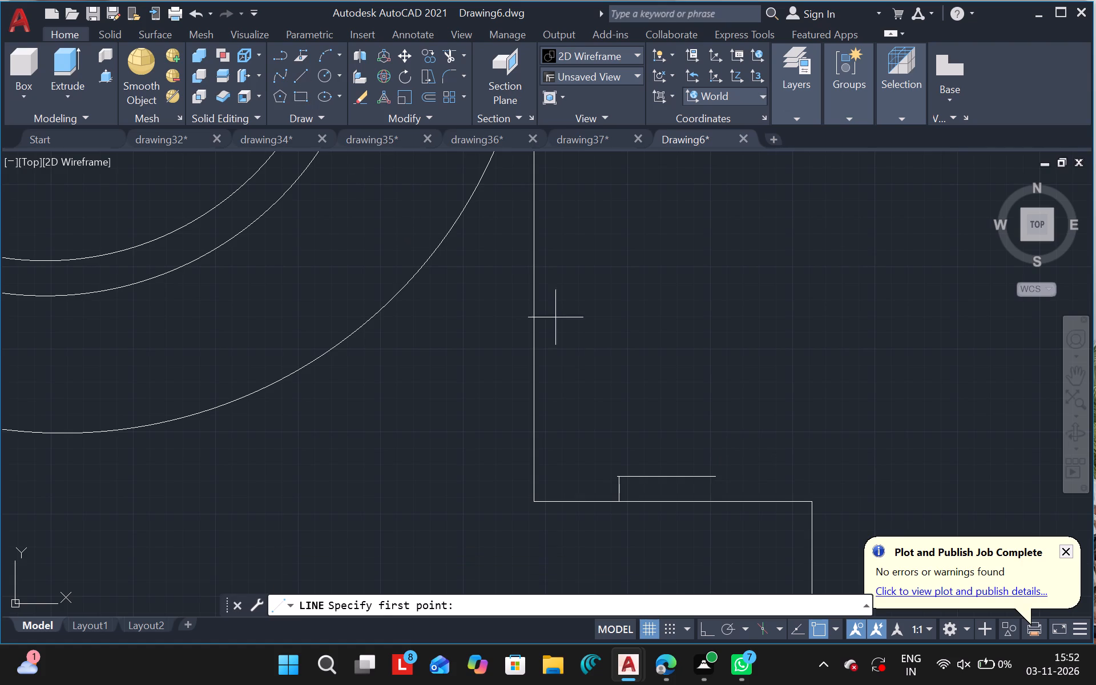
pyautogui.moveTo(714, 479); pyautogui.dragTo(716, 496)
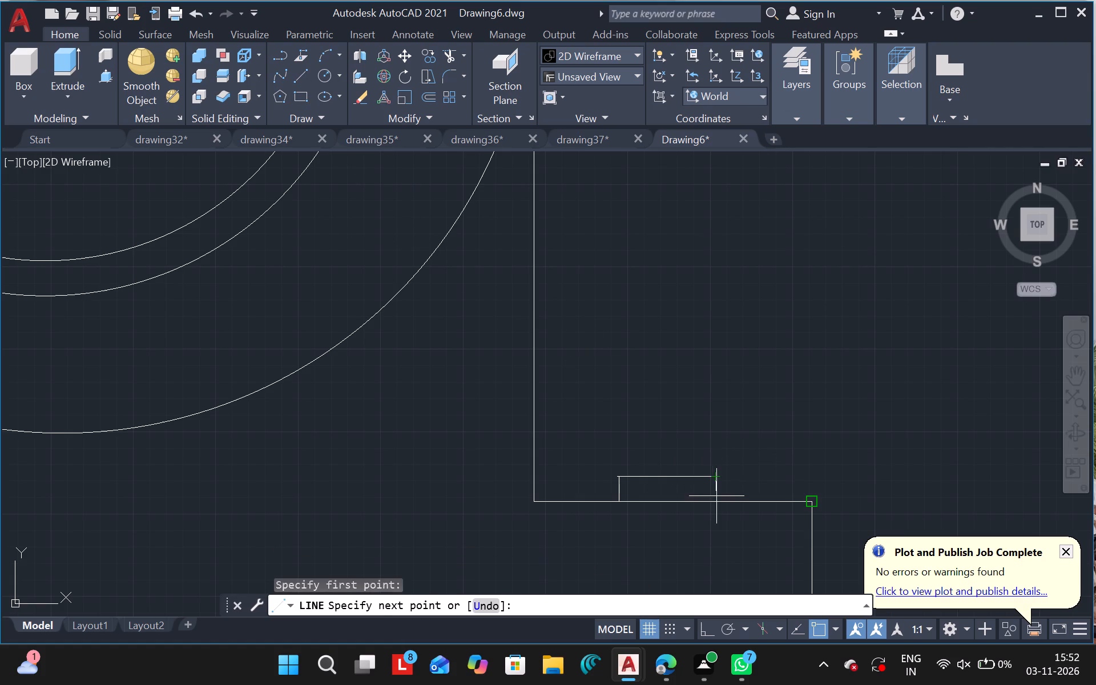
pyautogui.click(715, 529)
pyautogui.press('Escape')
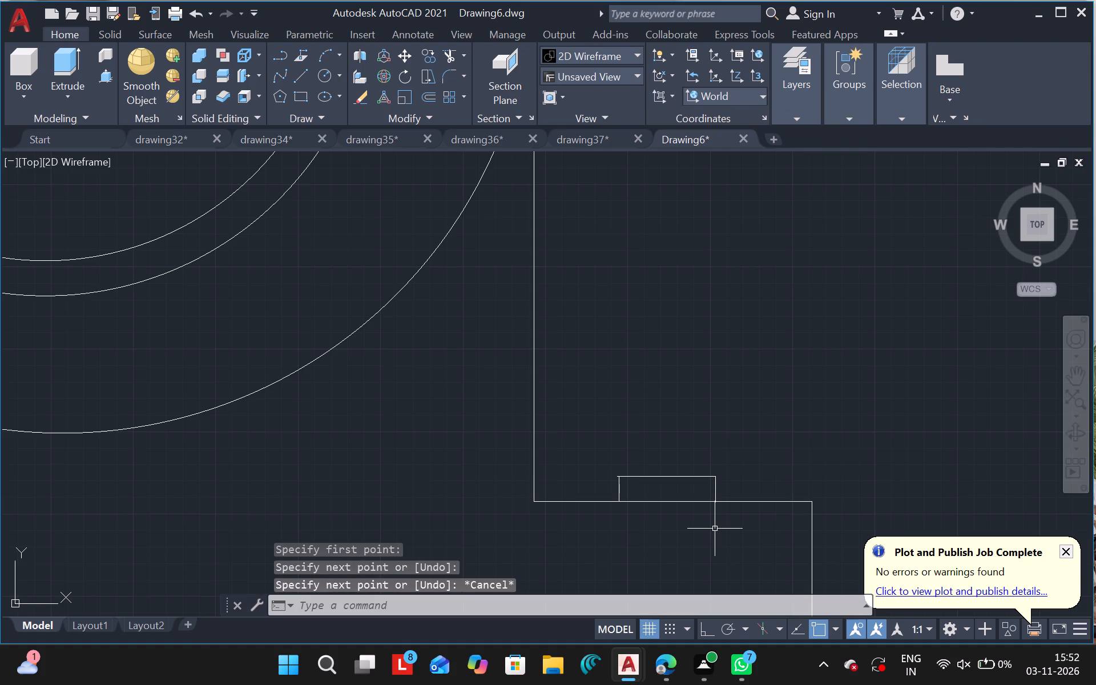
pyautogui.write('TR')
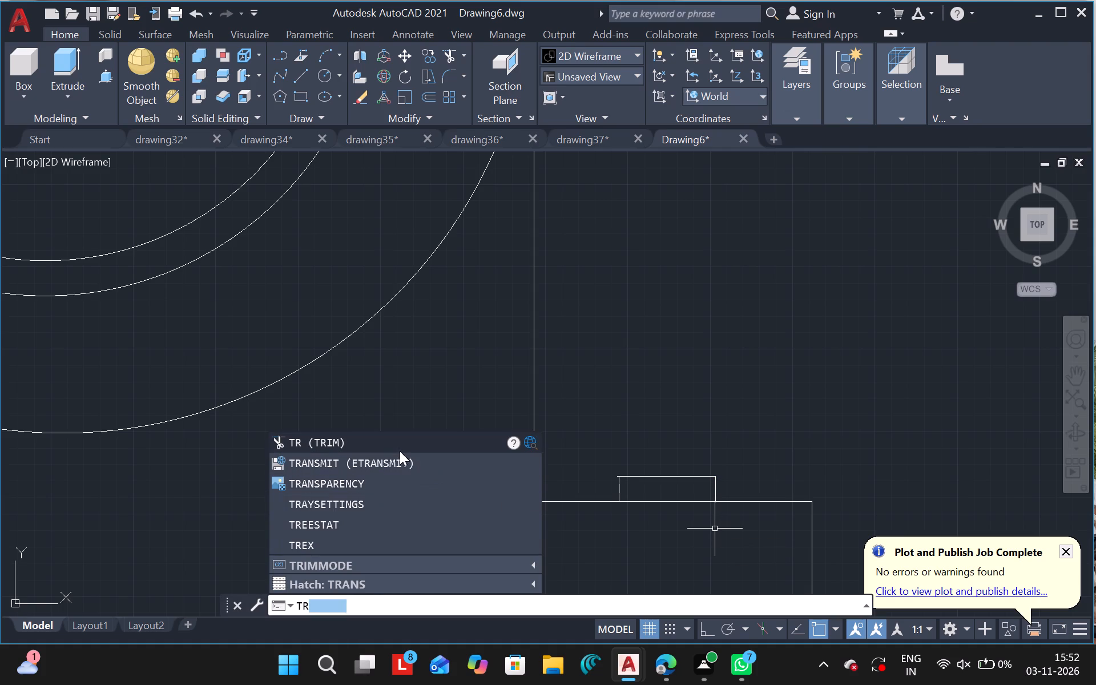
pyautogui.click(396, 448)
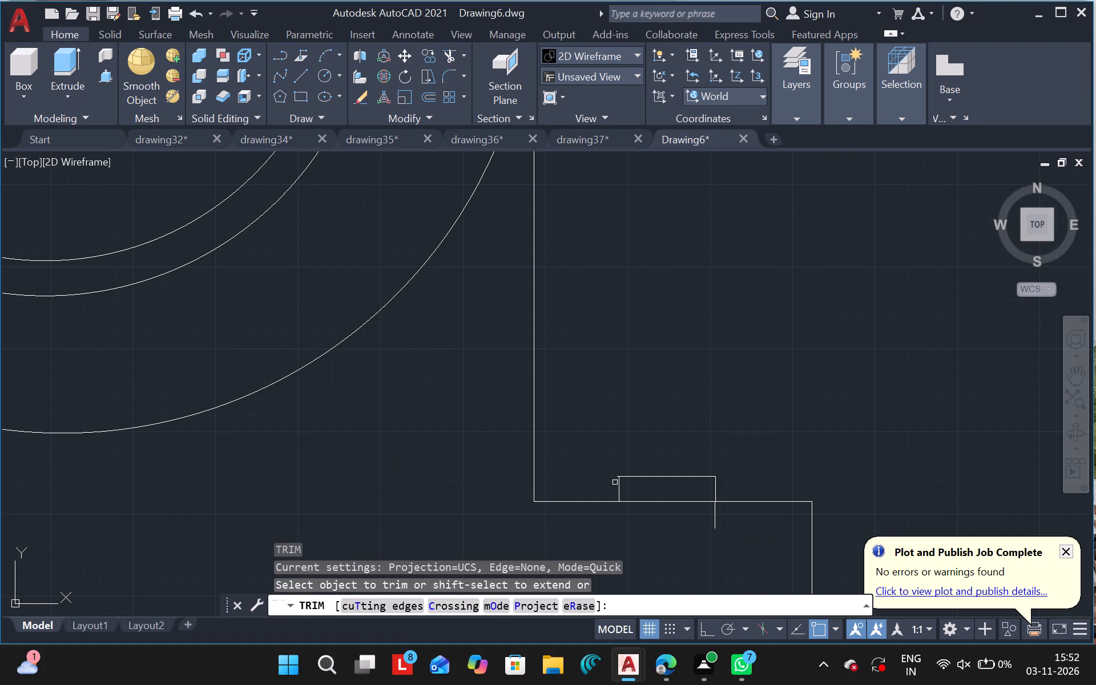
pyautogui.click(615, 478)
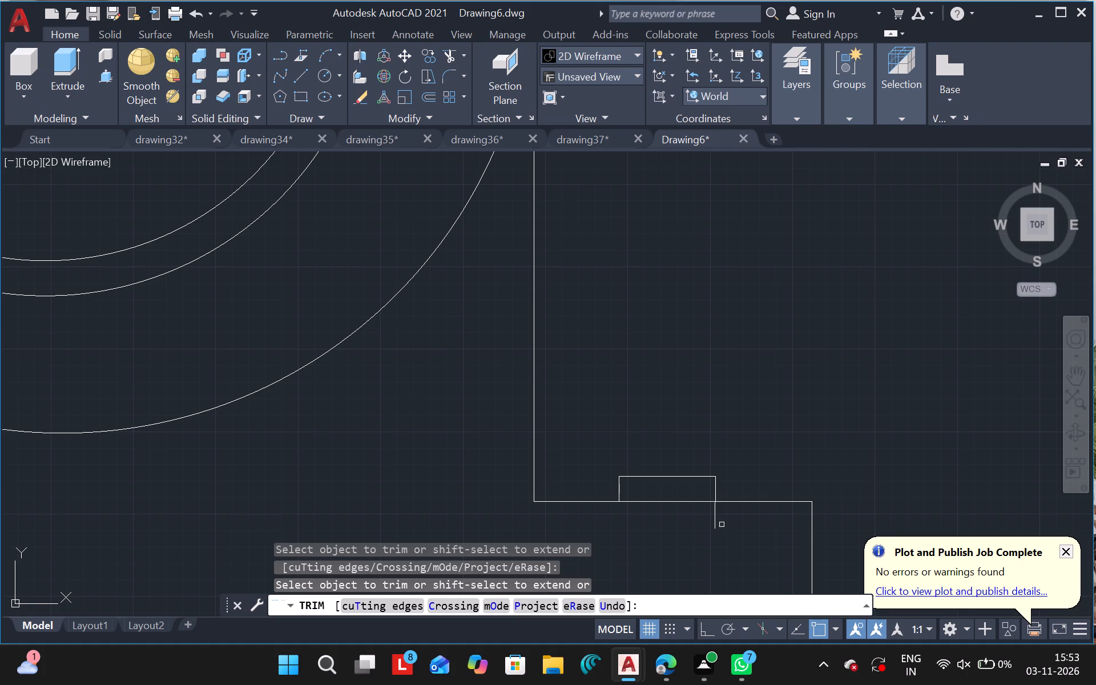
pyautogui.moveTo(717, 519); pyautogui.dragTo(764, 430)
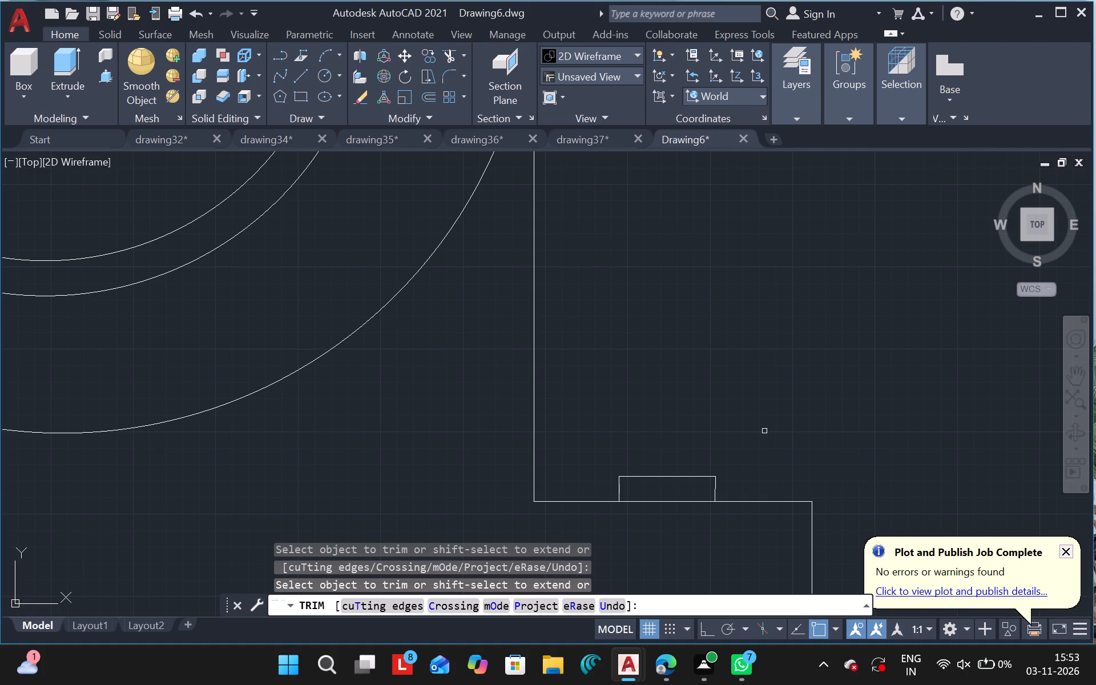
pyautogui.press('Escape')
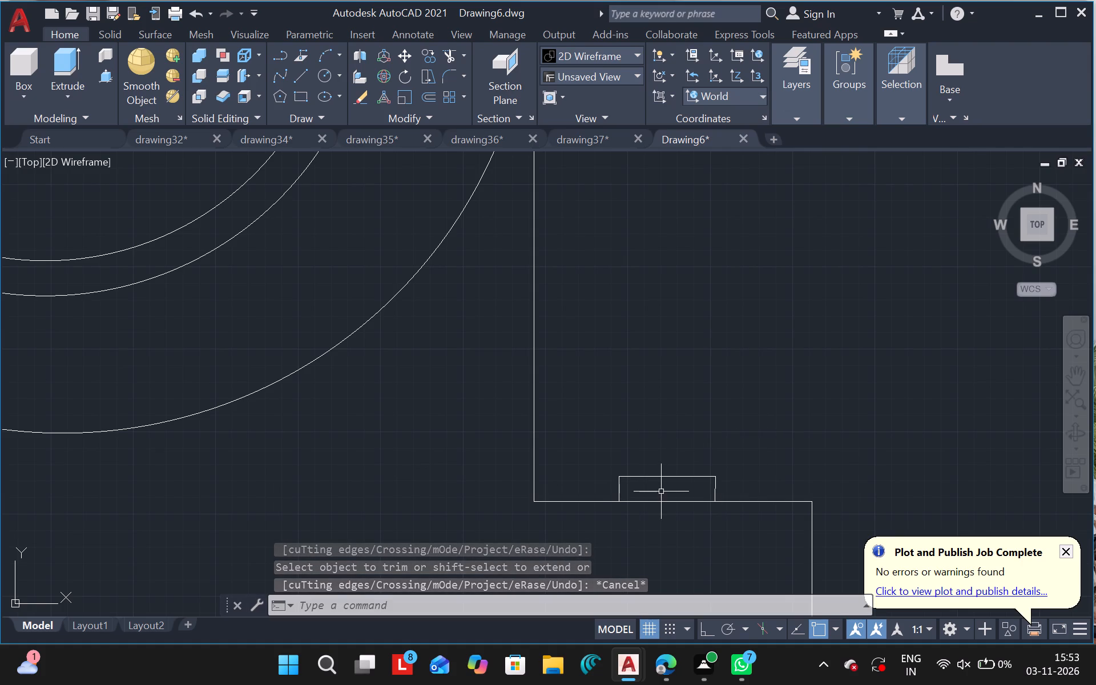
# Move the three lines of the right pad outward along the base flange, closer to its outer end.
pyautogui.keyDown('ctrl'); pyautogui.scroll(-1, 661, 491); pyautogui.keyUp('ctrl')
pyautogui.moveTo(624, 466); pyautogui.dragTo(722, 471)
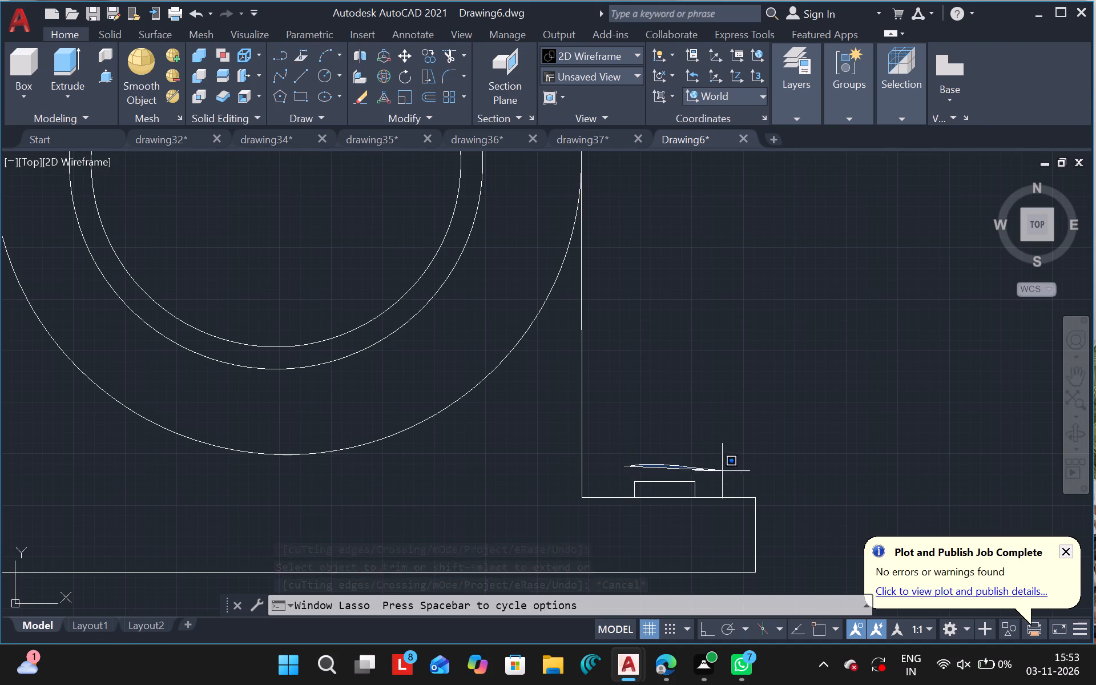
pyautogui.moveTo(722, 471); pyautogui.dragTo(614, 519)
pyautogui.write('MO')
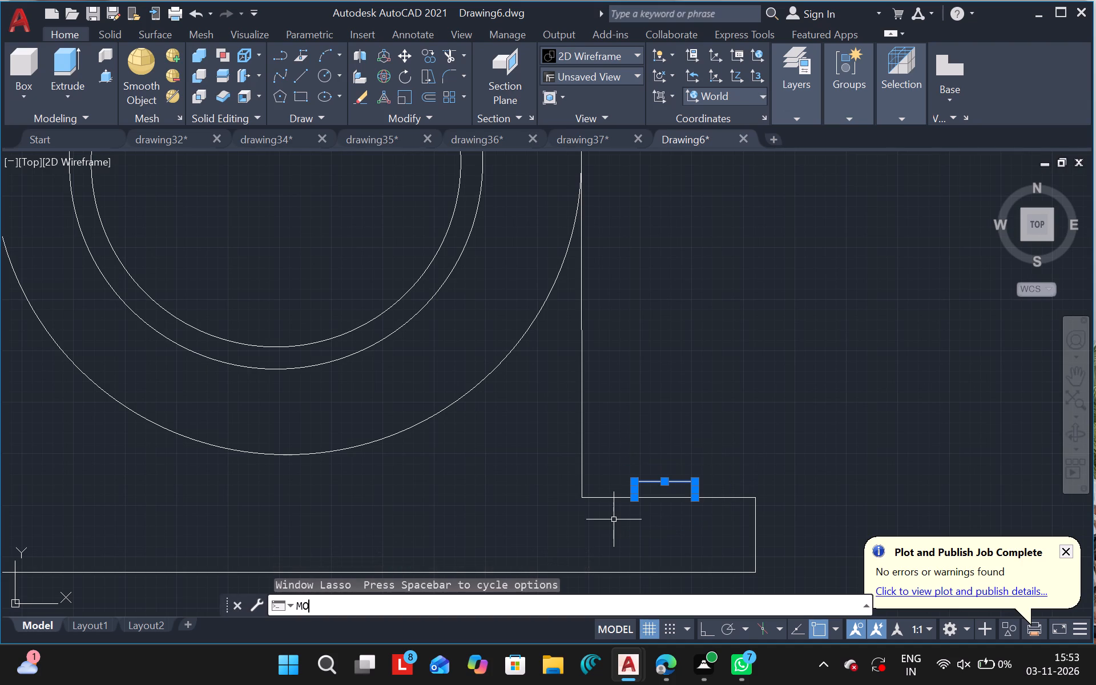
pyautogui.click(308, 468)
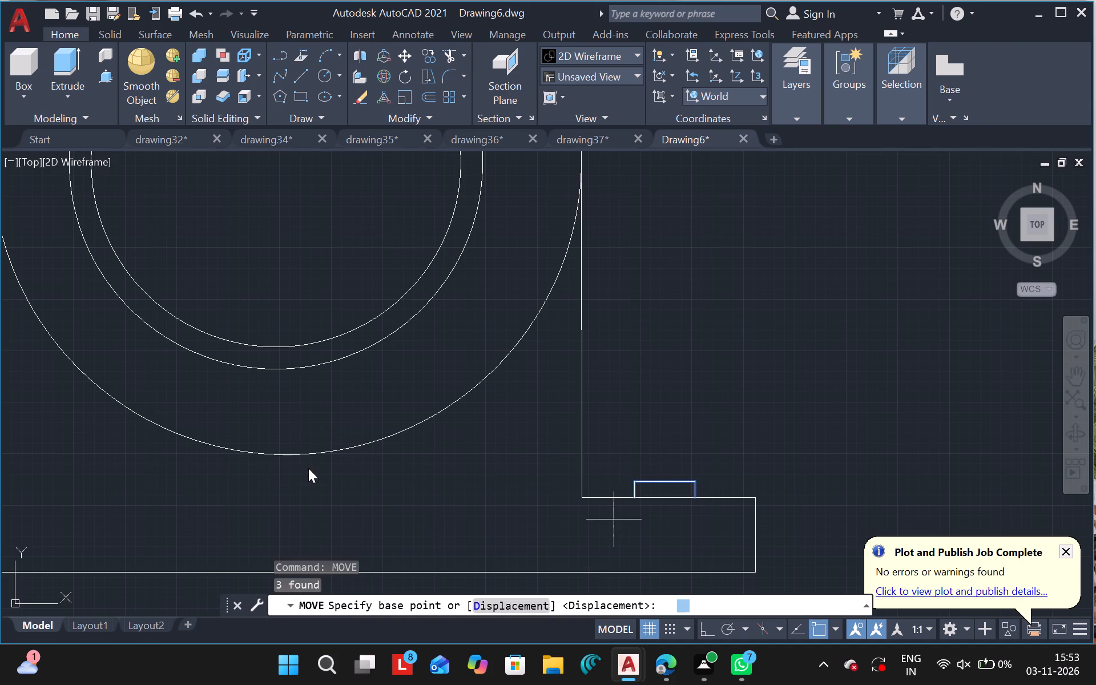
pyautogui.moveTo(694, 549); pyautogui.dragTo(726, 549)
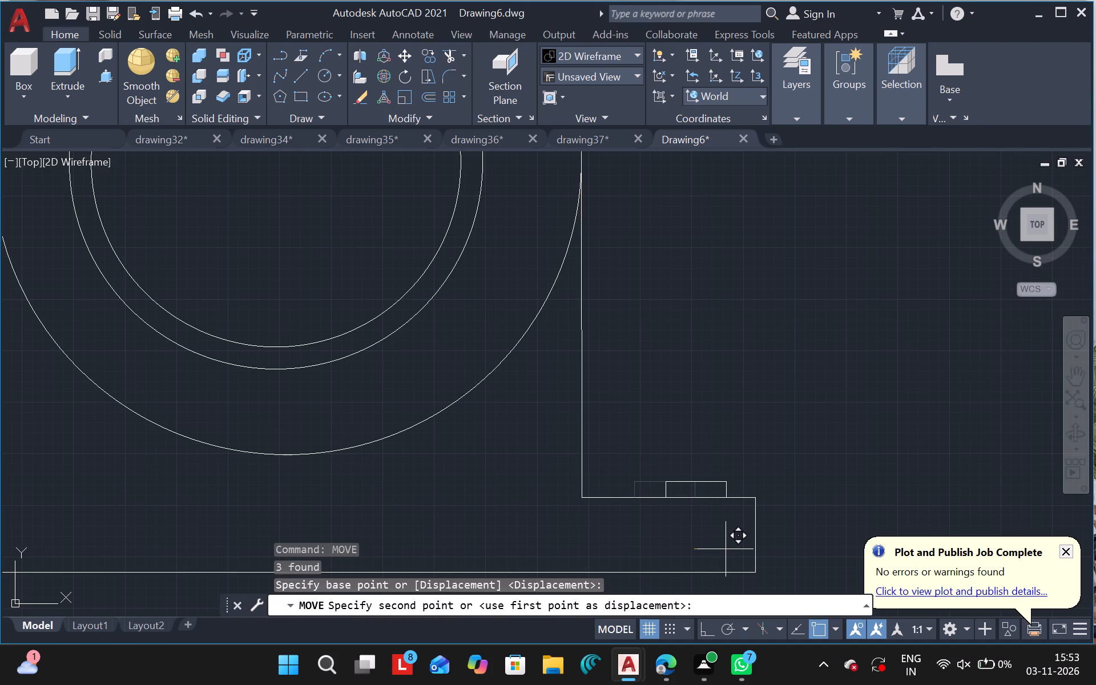
pyautogui.moveTo(726, 549); pyautogui.dragTo(726, 549)
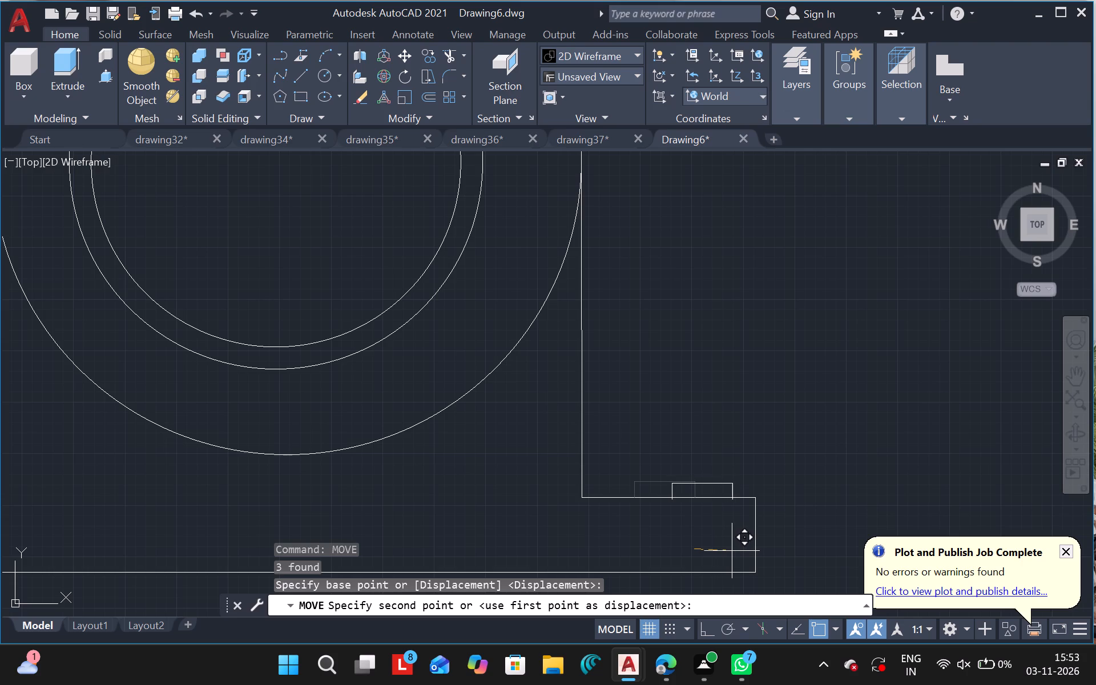
pyautogui.click(733, 550)
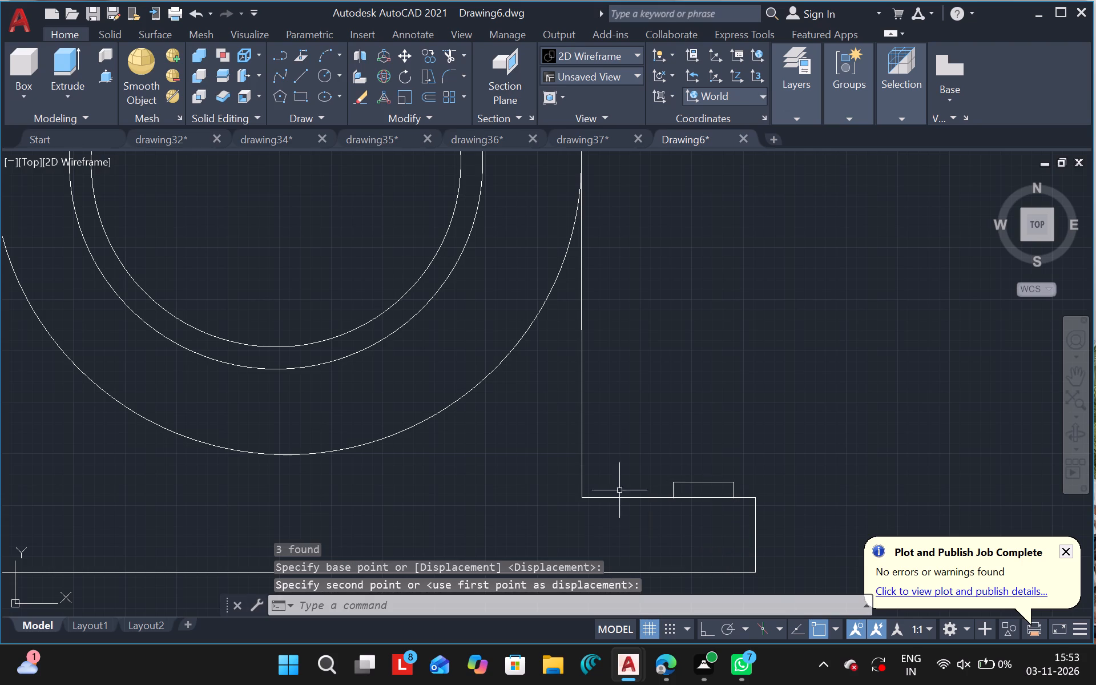
# Draw a vertical guide line near the middle of the right pad, from above it to below the base.
pyautogui.keyDown('ctrl'); pyautogui.scroll(-1, 654, 368); pyautogui.keyUp('ctrl')
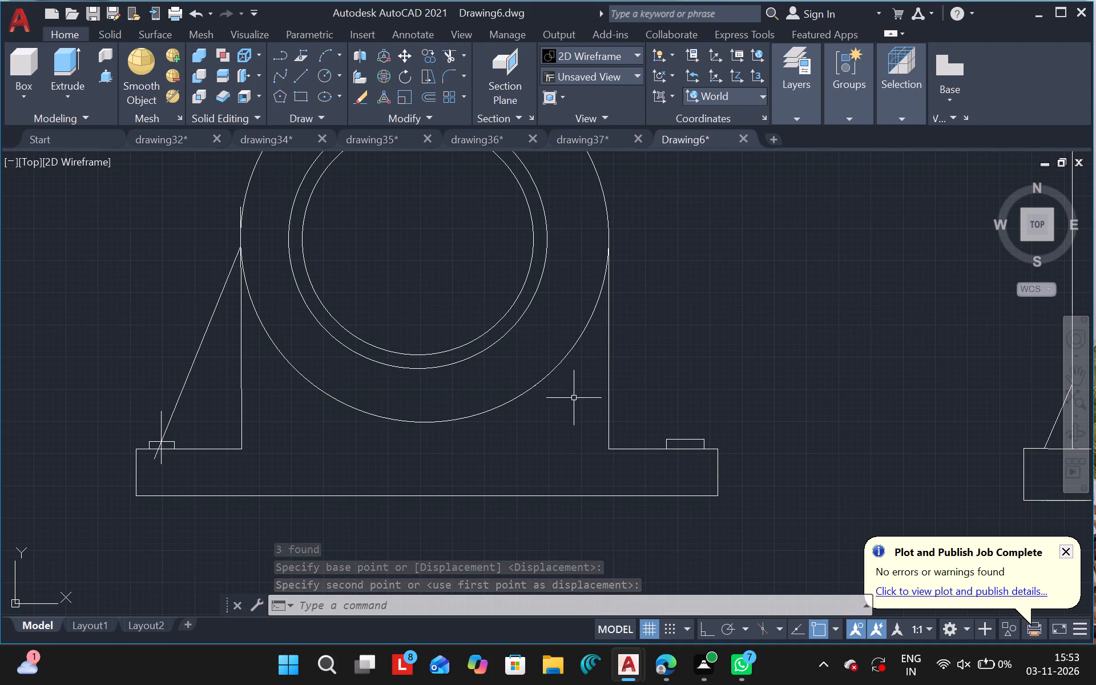
pyautogui.click(305, 72)
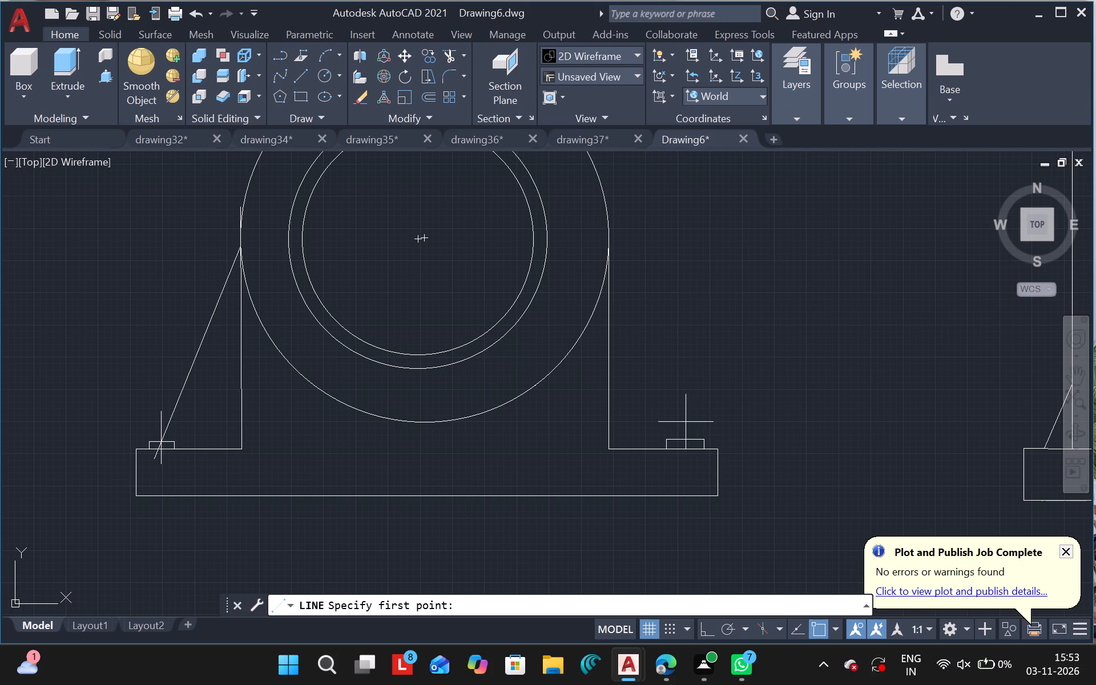
pyautogui.moveTo(688, 401); pyautogui.dragTo(706, 483)
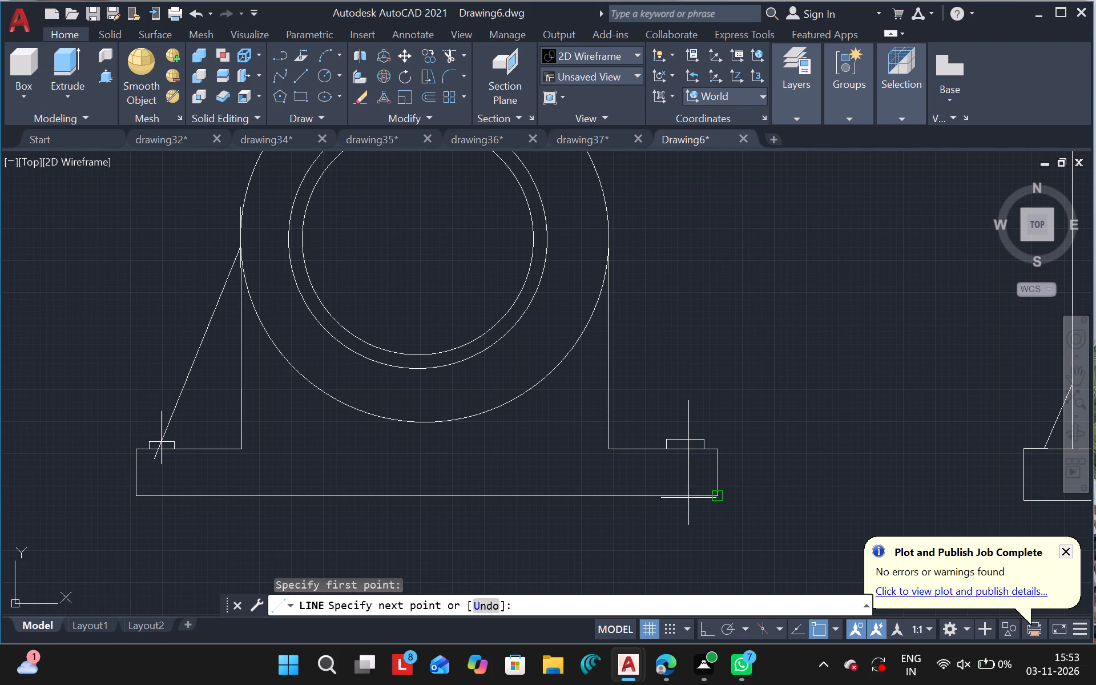
pyautogui.click(688, 498)
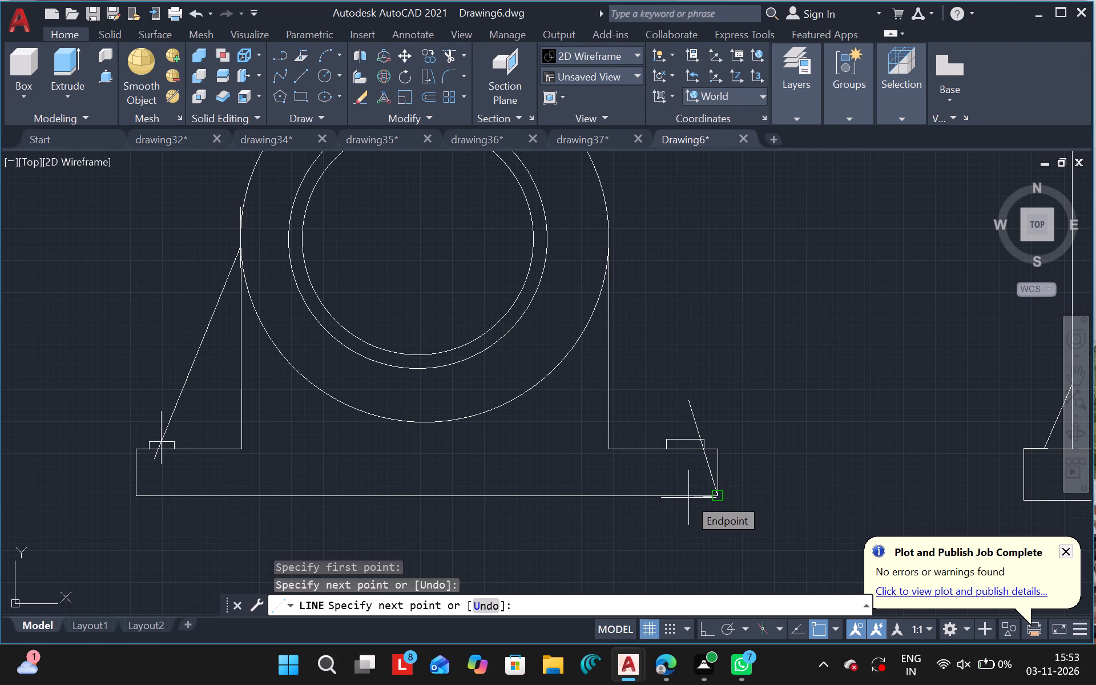
pyautogui.hotkey('ctrl', 'z')
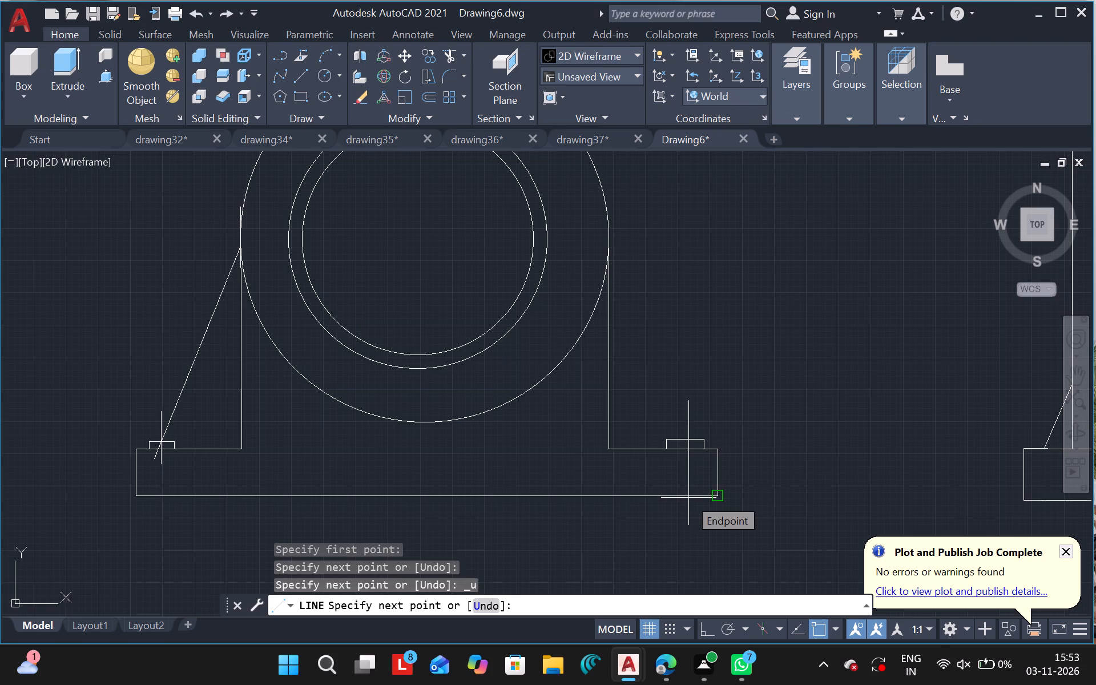
pyautogui.click(688, 513)
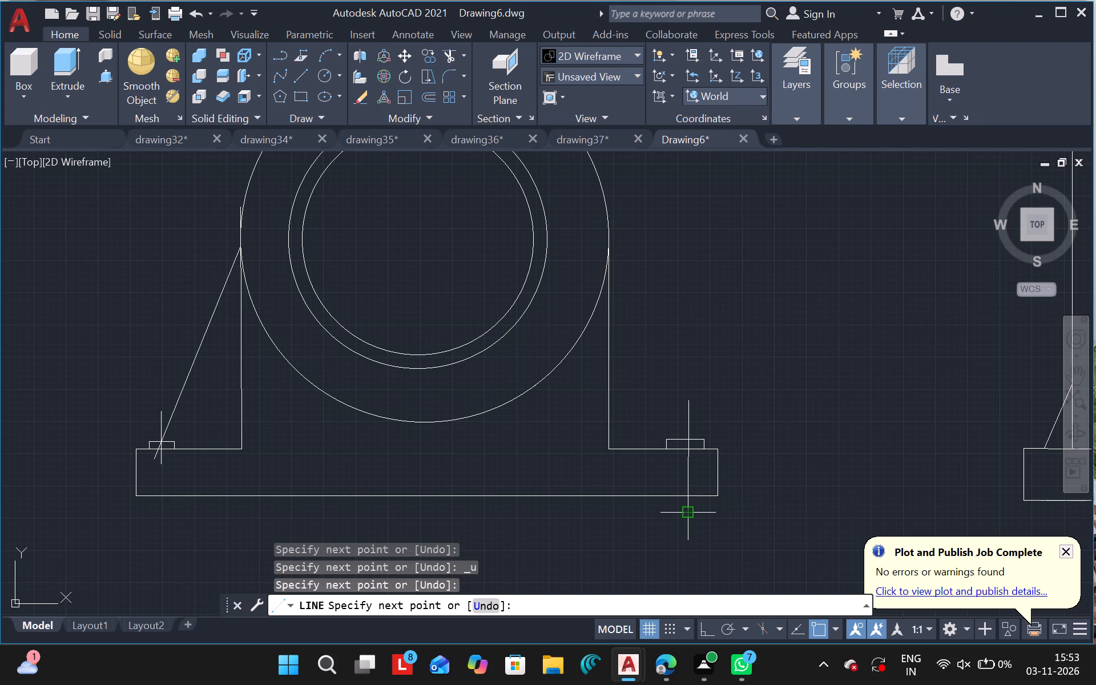
pyautogui.press('Escape')
pyautogui.click(688, 513)
pyautogui.press('Escape')
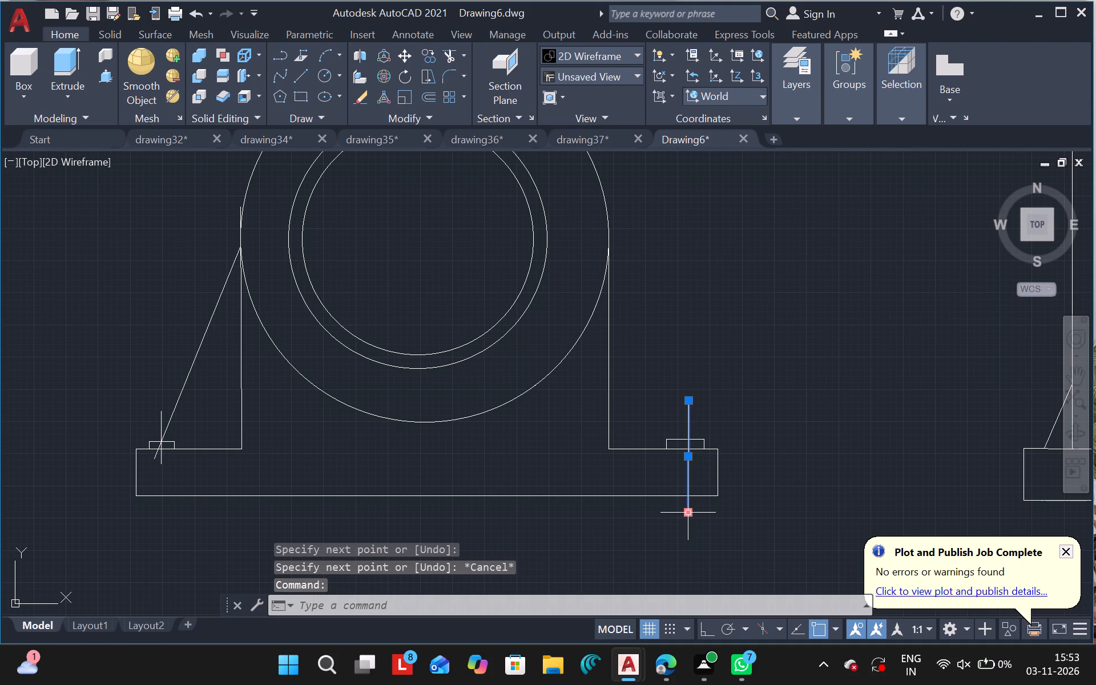
pyautogui.press('Escape')
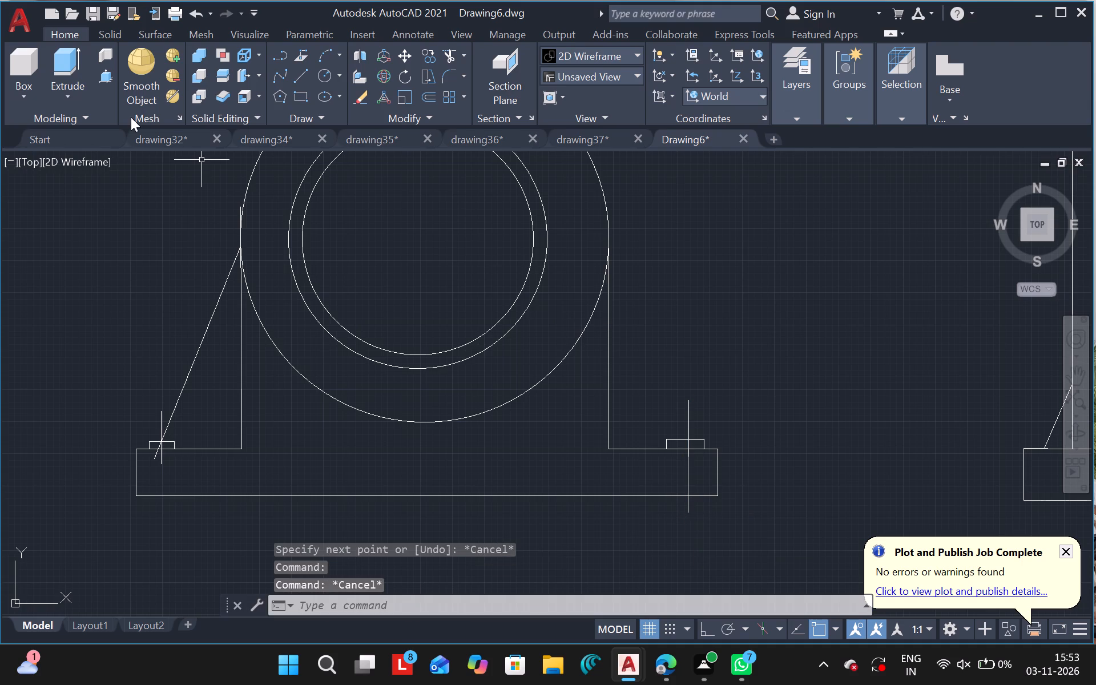
# Draw a slanted rib line from the guide line on the right pad's top edge up to the outer circle's right side.
pyautogui.click(301, 74)
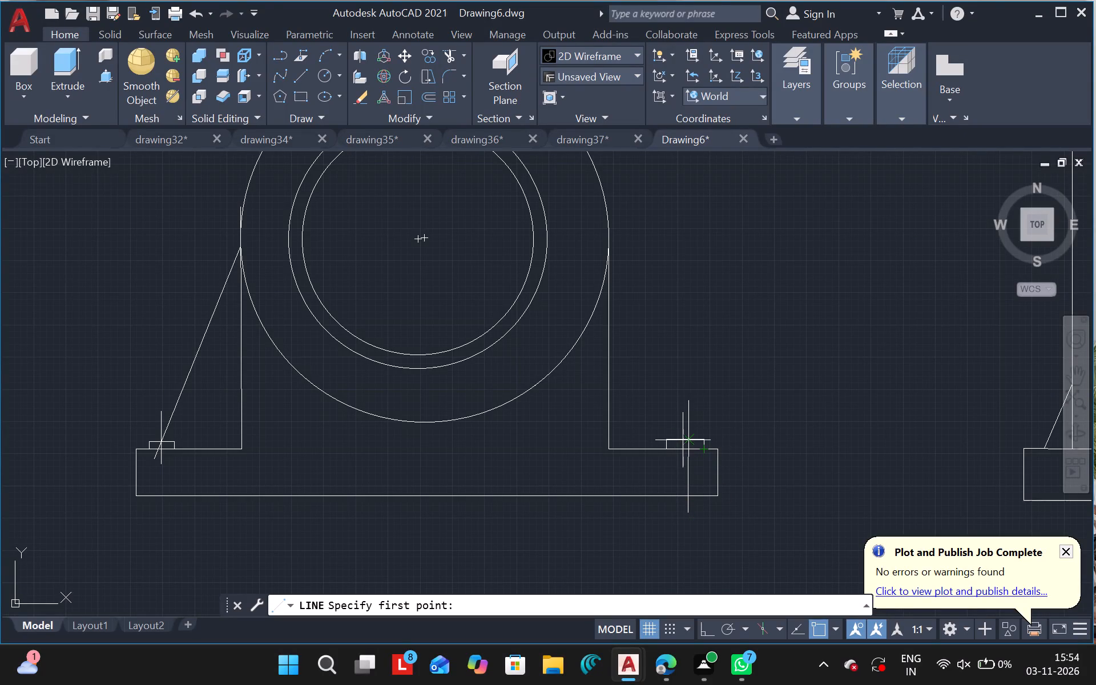
pyautogui.moveTo(684, 441); pyautogui.dragTo(663, 336)
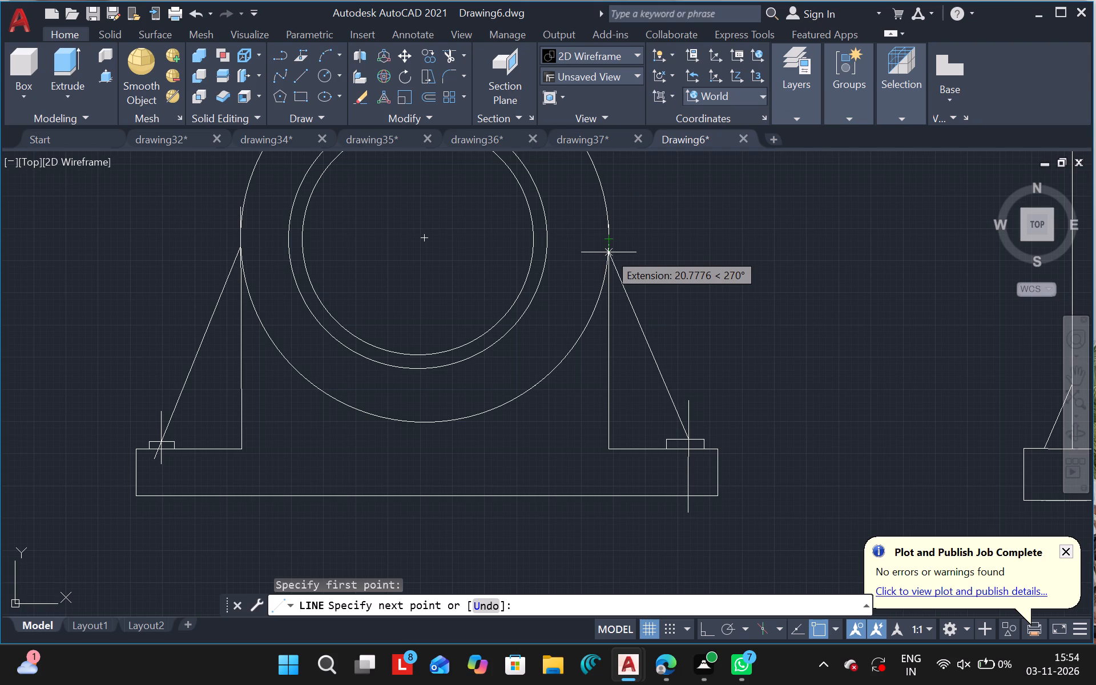
pyautogui.click(609, 243)
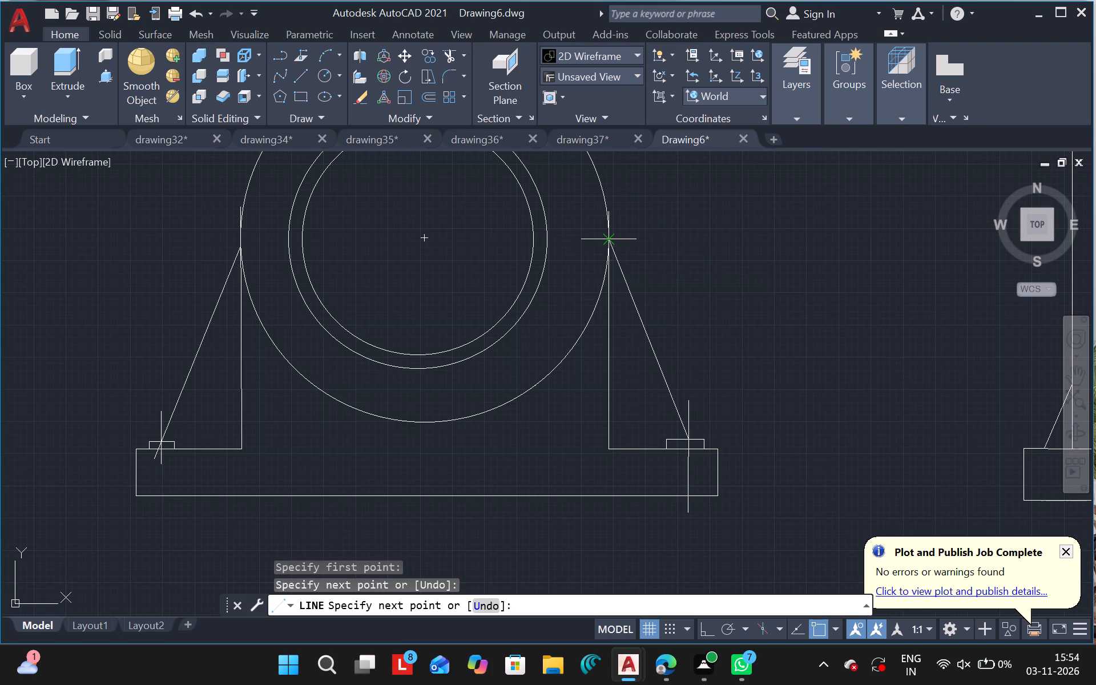
pyautogui.press('Escape')
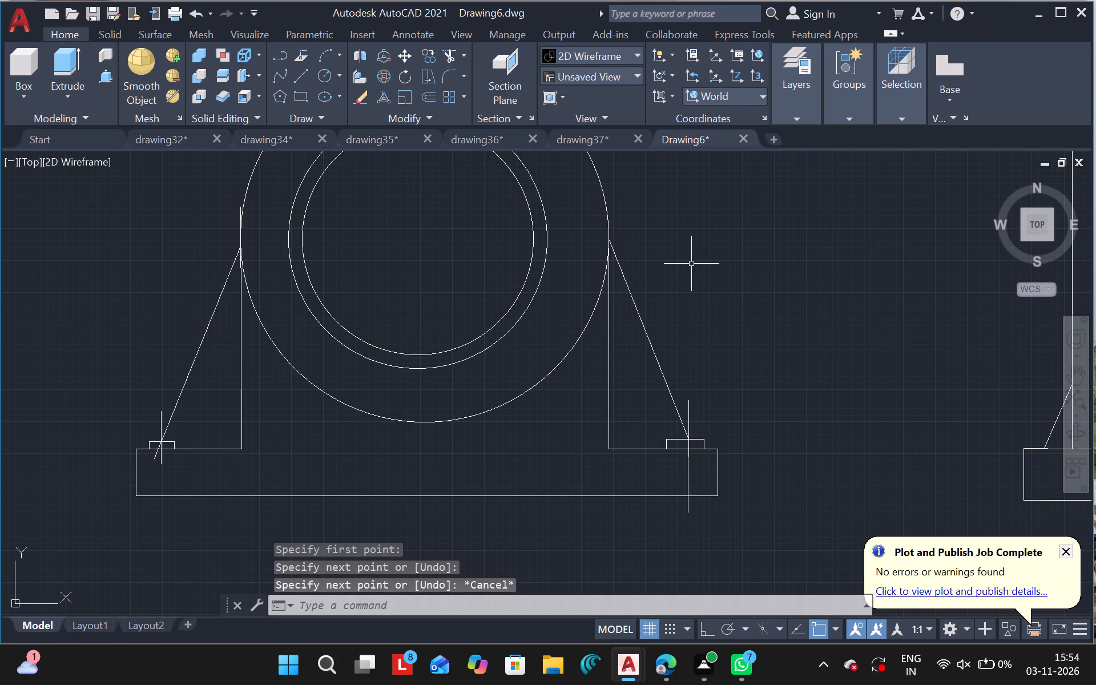
# Trim away the vertical guide line above, inside and below the right pad and base.
pyautogui.write('TR')
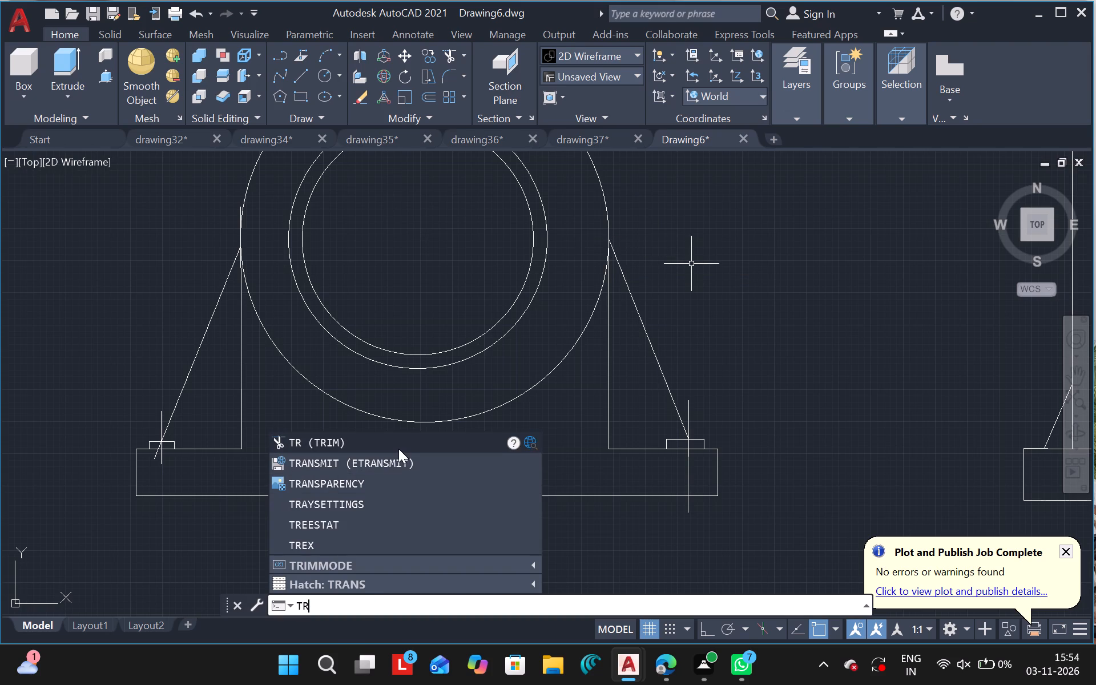
pyautogui.click(398, 449)
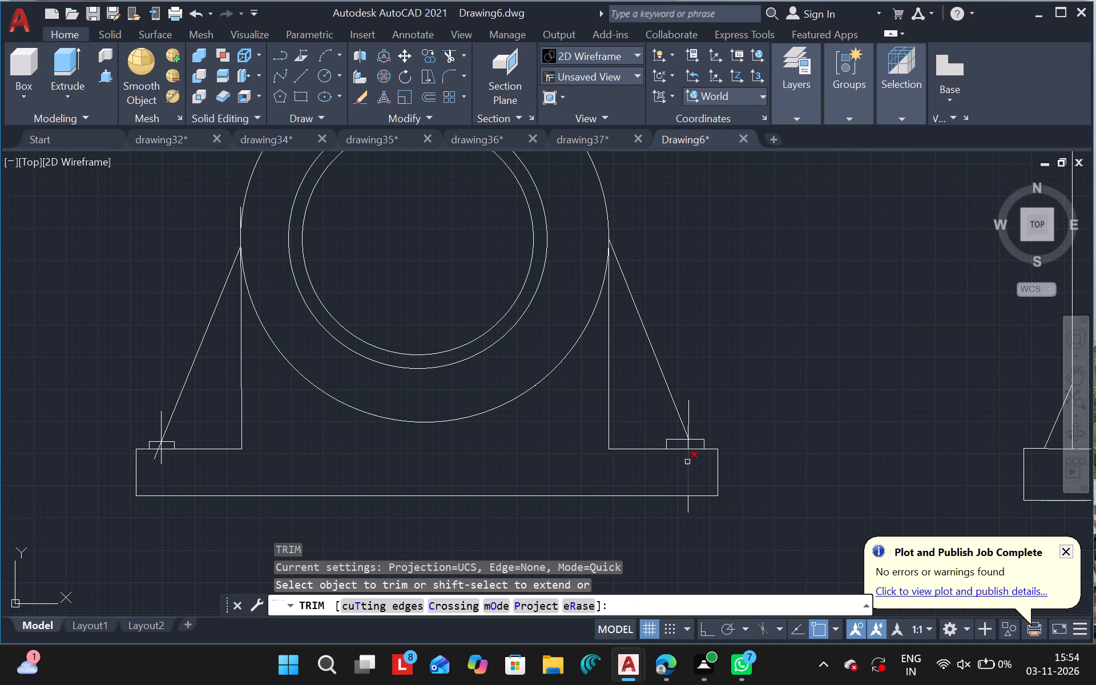
pyautogui.click(688, 462)
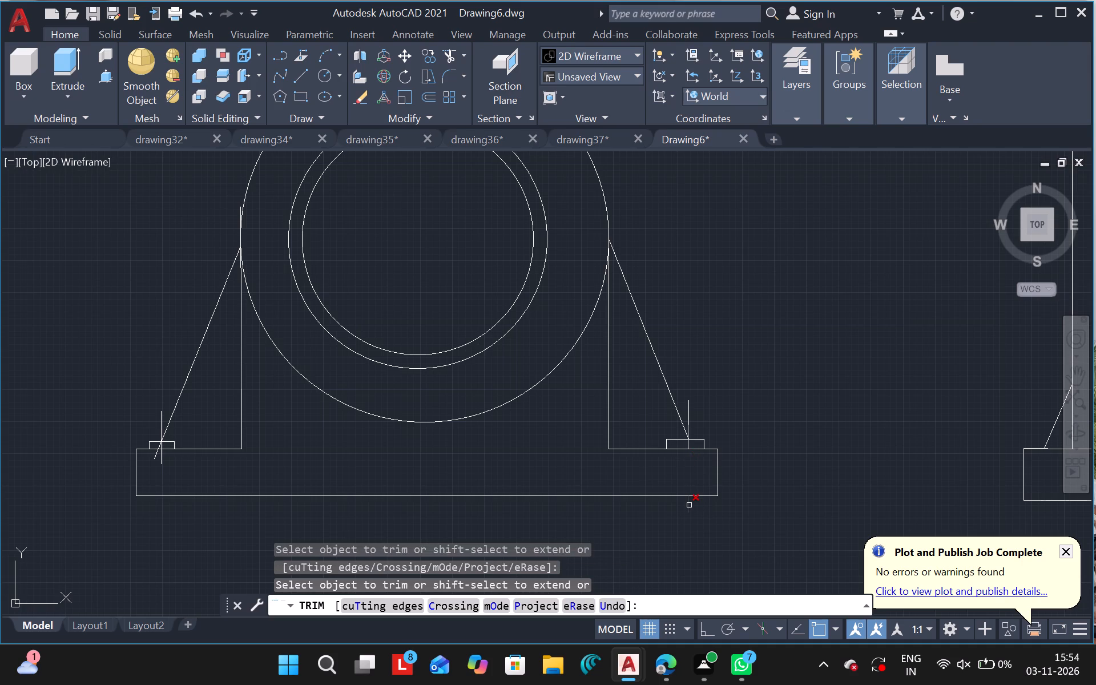
pyautogui.moveTo(689, 505); pyautogui.dragTo(690, 409)
pyautogui.moveTo(690, 409); pyautogui.dragTo(688, 443)
pyautogui.moveTo(688, 443); pyautogui.dragTo(744, 399)
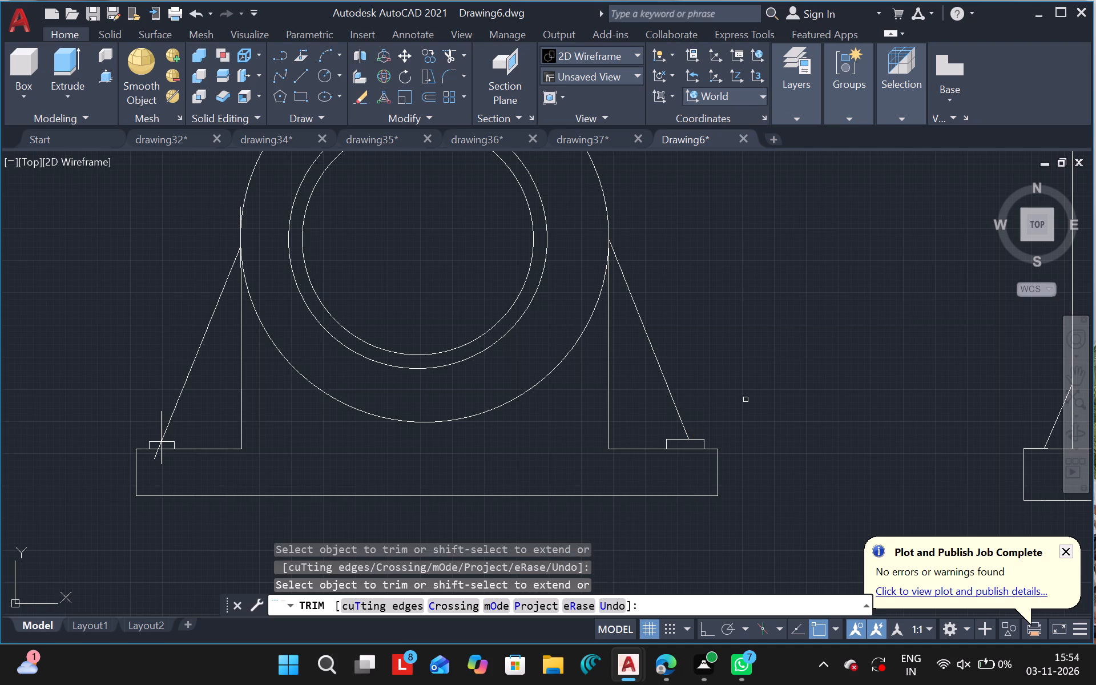
pyautogui.moveTo(744, 399); pyautogui.dragTo(737, 395)
# Trim away the vertical guide line and the slanted rib's overhanging end at the front view's left pad.
pyautogui.click(160, 446)
pyautogui.moveTo(159, 456); pyautogui.dragTo(153, 456)
pyautogui.moveTo(153, 456); pyautogui.dragTo(145, 426)
pyautogui.moveTo(145, 426); pyautogui.dragTo(163, 423)
pyautogui.click(163, 423)
pyautogui.keyDown('ctrl'); pyautogui.scroll(2, 164, 448); pyautogui.keyUp('ctrl')
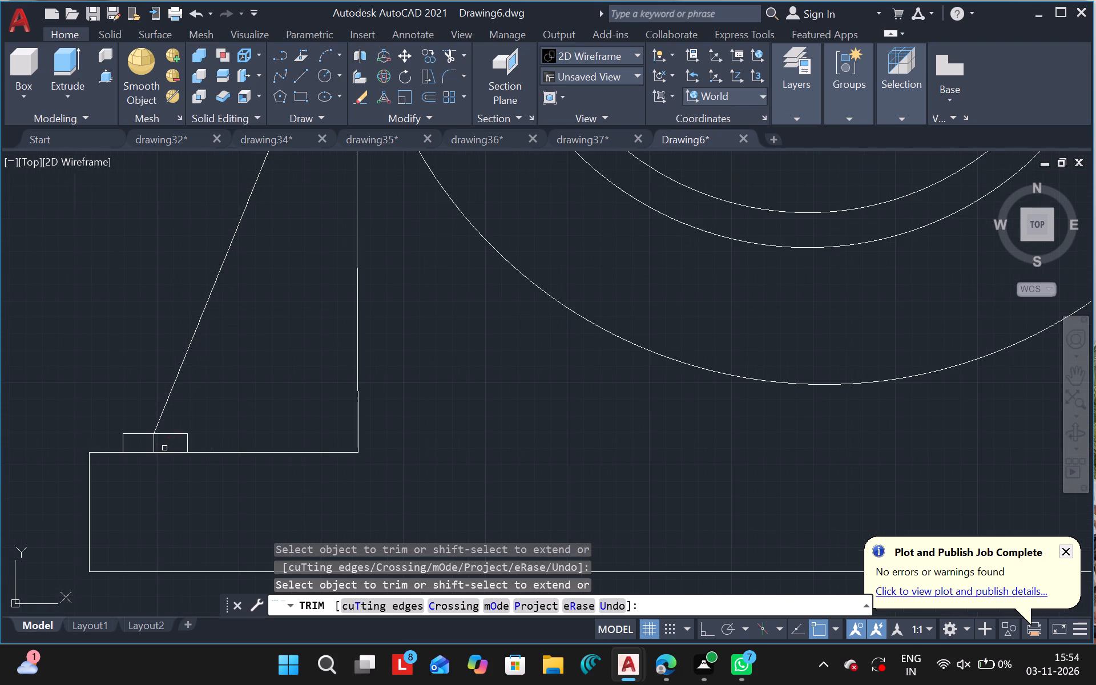
pyautogui.moveTo(154, 446); pyautogui.dragTo(422, 366)
pyautogui.press('Escape')
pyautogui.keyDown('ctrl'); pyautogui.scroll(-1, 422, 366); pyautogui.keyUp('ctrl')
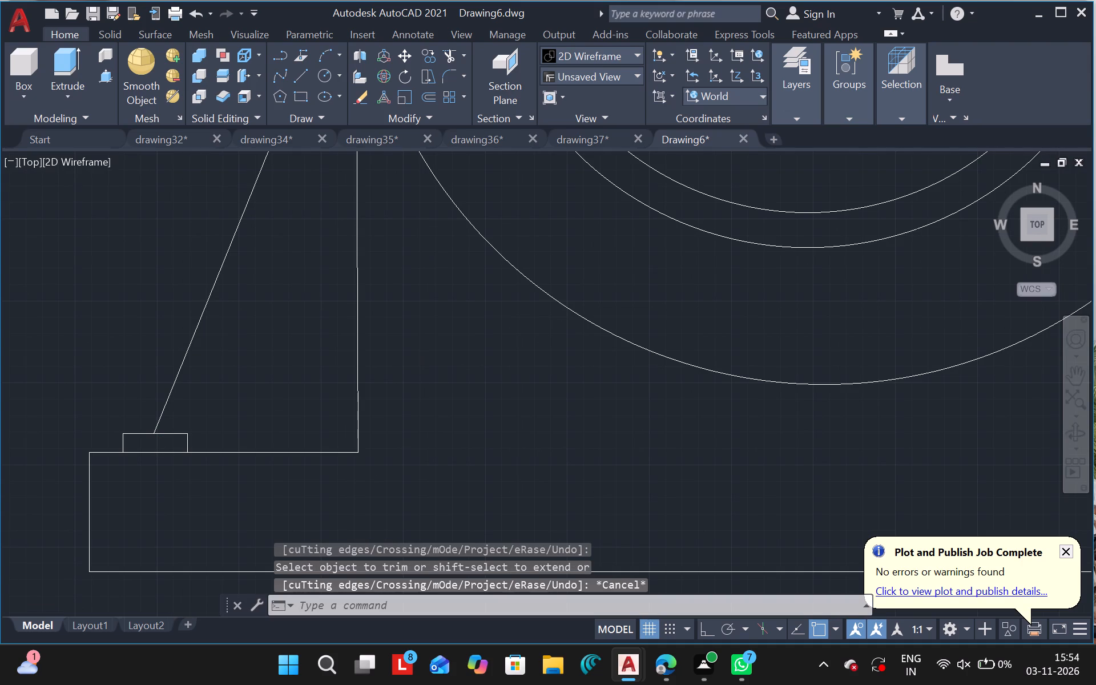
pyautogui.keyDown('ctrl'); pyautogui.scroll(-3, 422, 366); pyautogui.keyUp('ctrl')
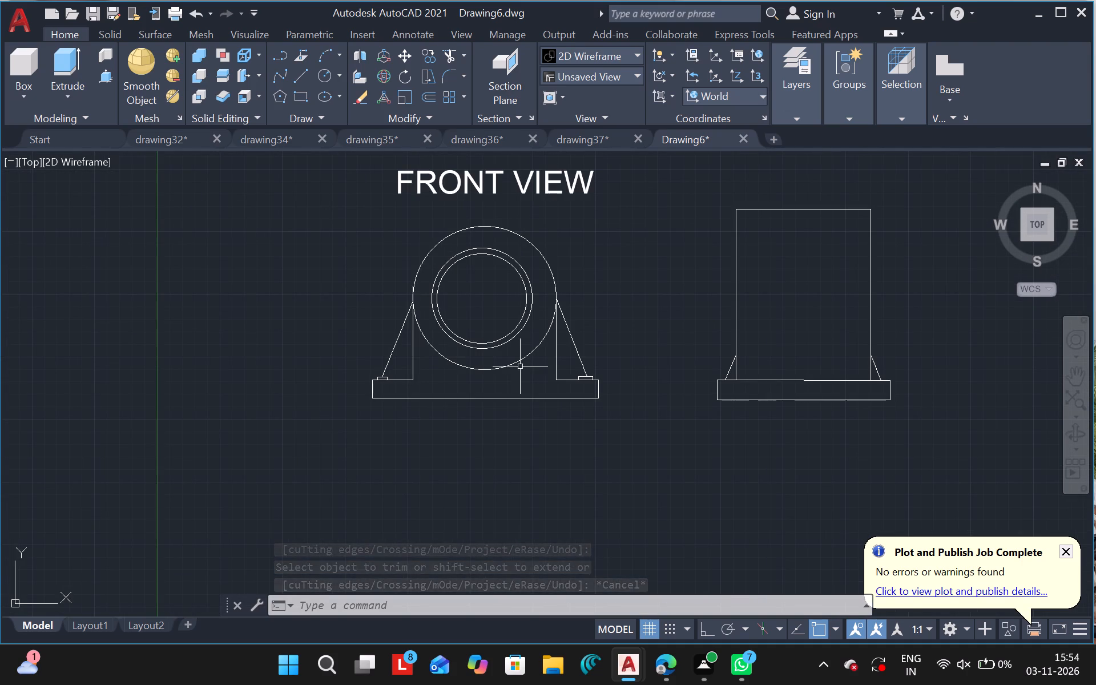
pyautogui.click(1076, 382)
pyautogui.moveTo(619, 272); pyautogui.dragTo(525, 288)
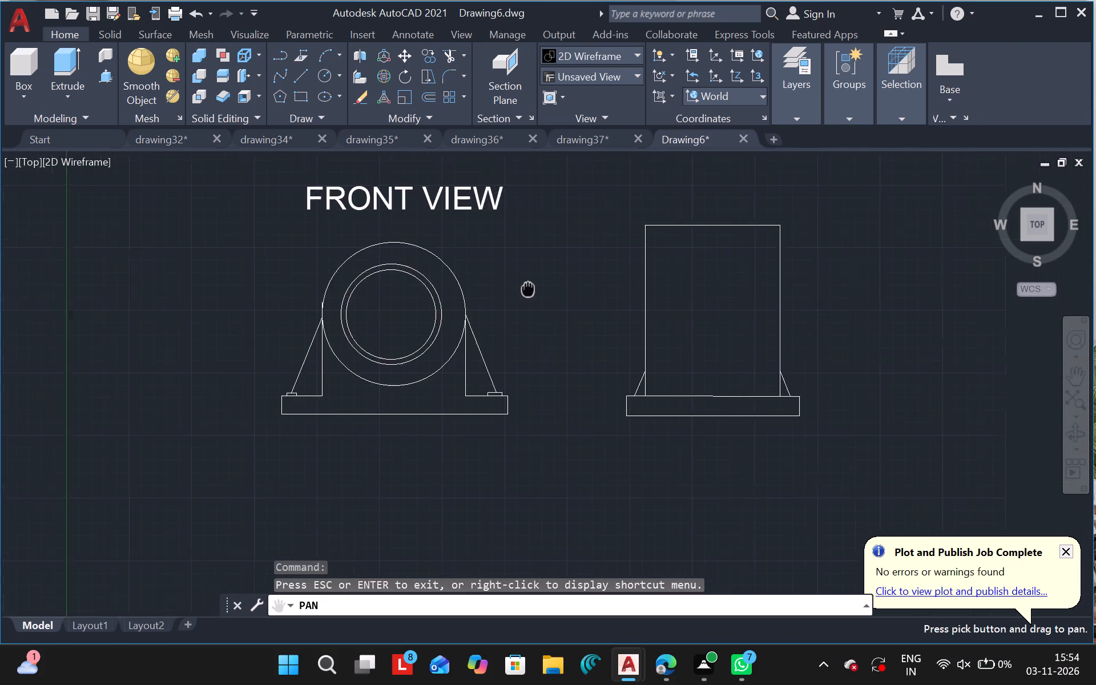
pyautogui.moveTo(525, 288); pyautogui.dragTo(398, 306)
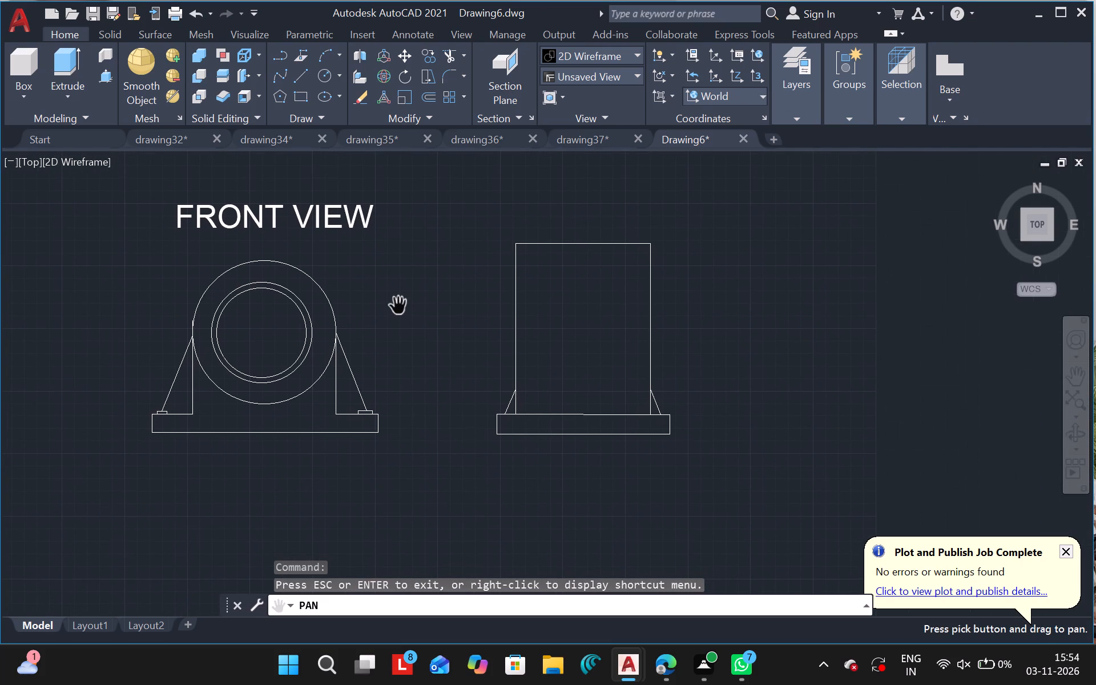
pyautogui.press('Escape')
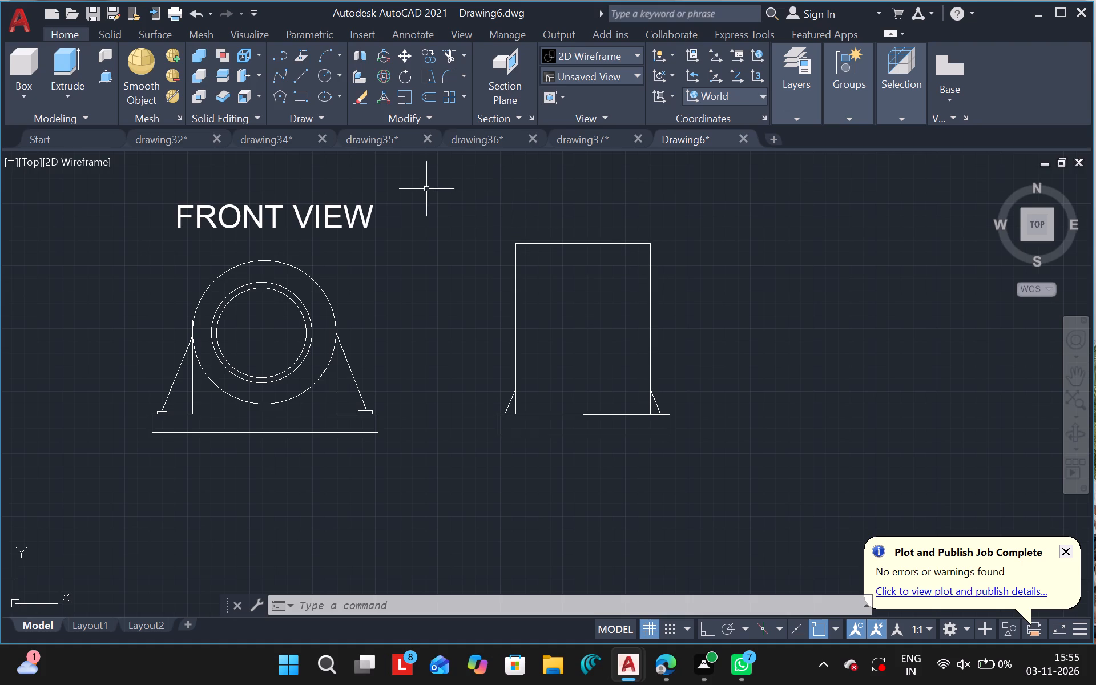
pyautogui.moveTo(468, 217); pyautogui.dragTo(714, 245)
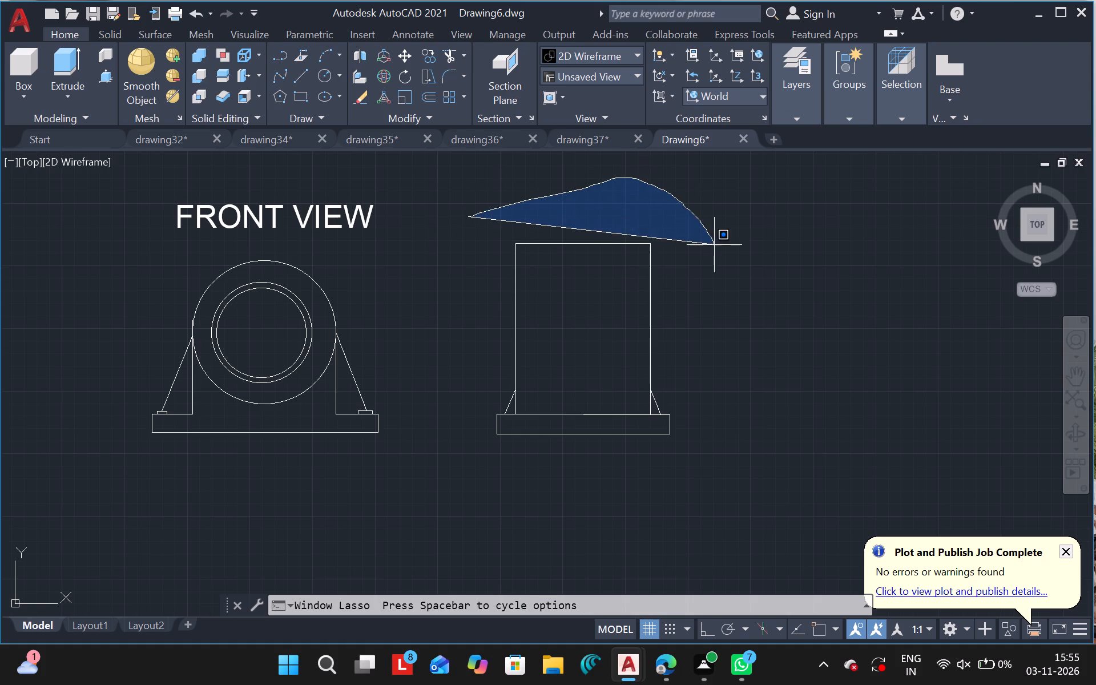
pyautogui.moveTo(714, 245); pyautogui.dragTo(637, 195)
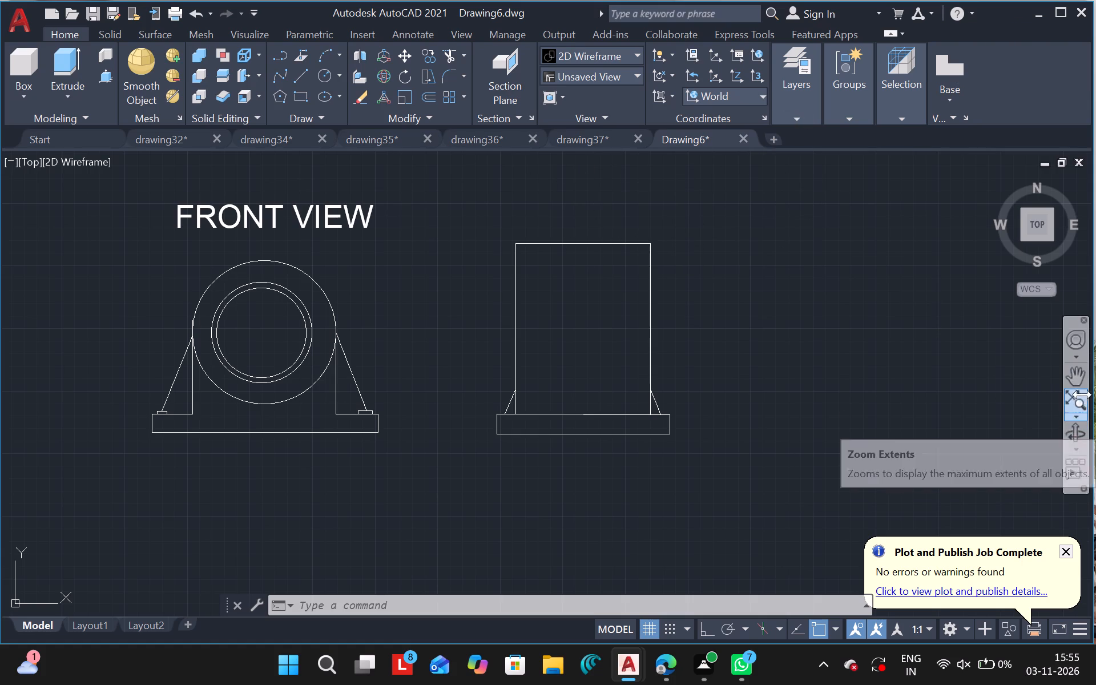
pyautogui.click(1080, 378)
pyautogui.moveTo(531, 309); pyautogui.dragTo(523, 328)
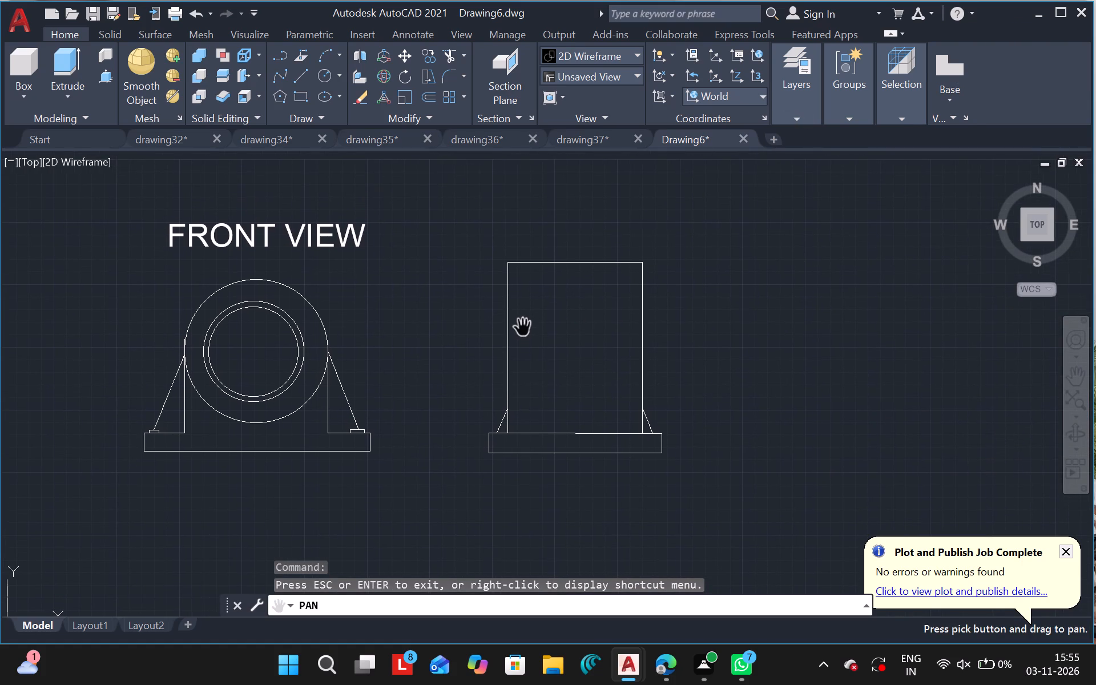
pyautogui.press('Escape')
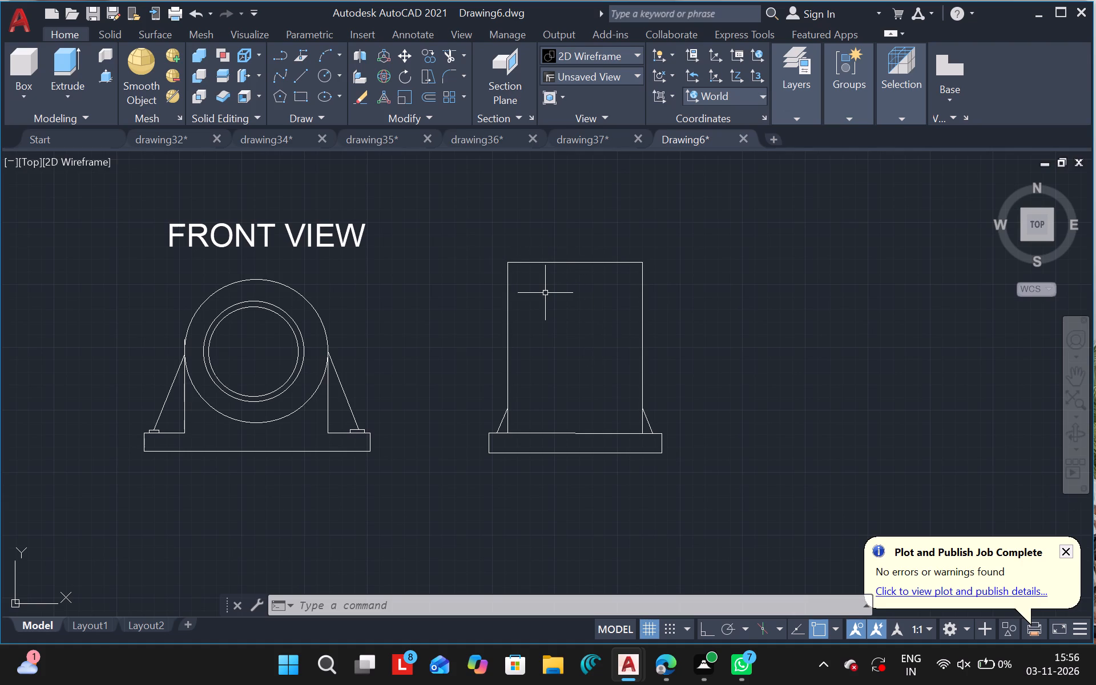
# Draw a wide rectangle for the third view, in the empty space below the front and side views.
pyautogui.scroll(1, 546, 294)
pyautogui.keyDown('ctrl'); pyautogui.scroll(-3, 546, 294); pyautogui.keyUp('ctrl')
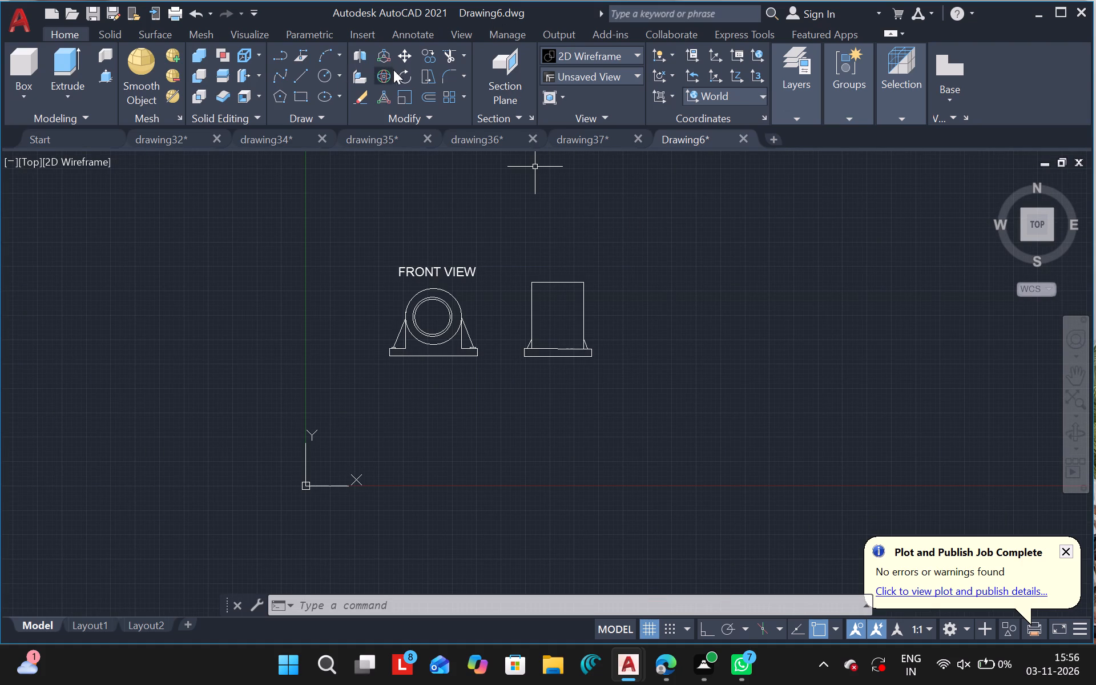
pyautogui.click(300, 94)
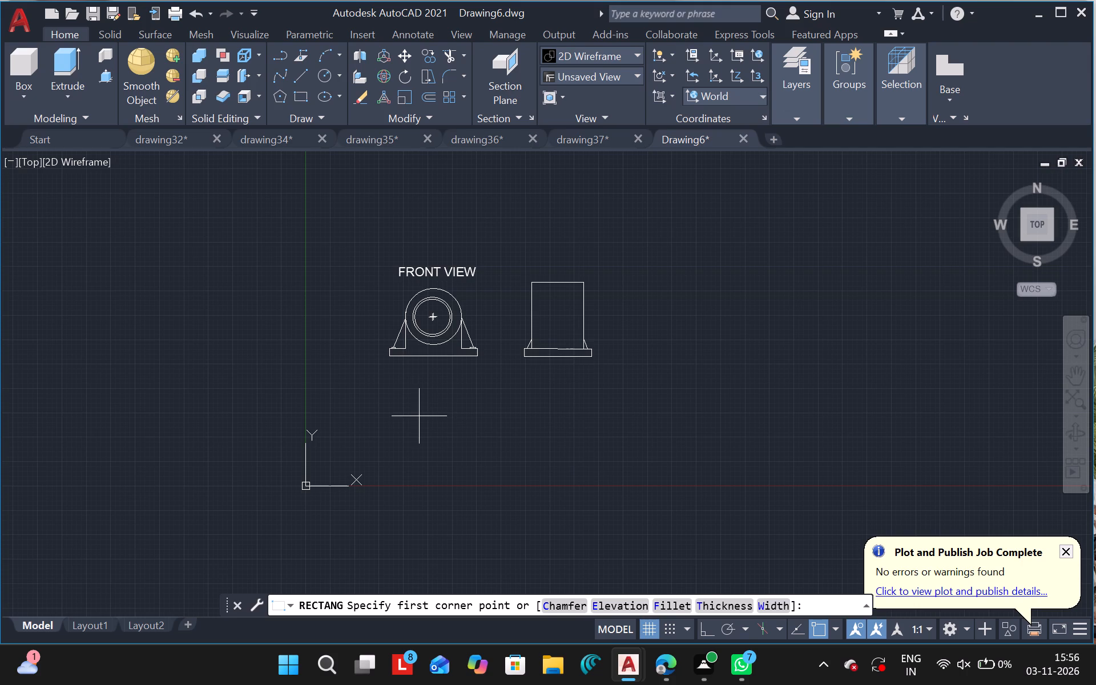
pyautogui.moveTo(419, 416); pyautogui.dragTo(570, 477)
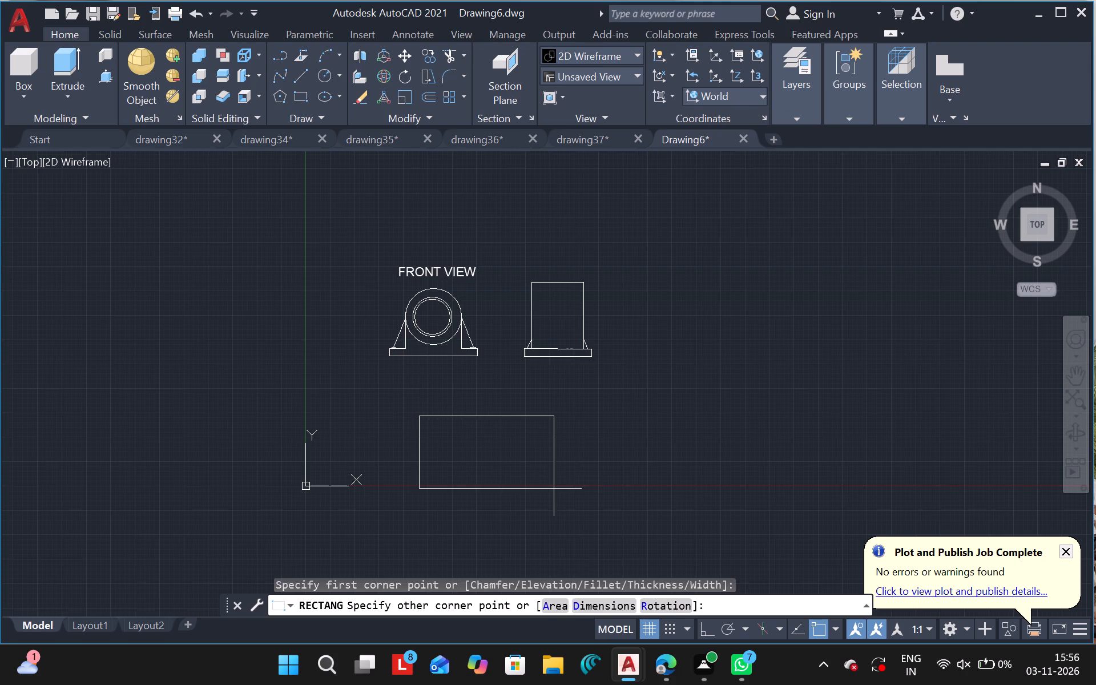
pyautogui.click(569, 489)
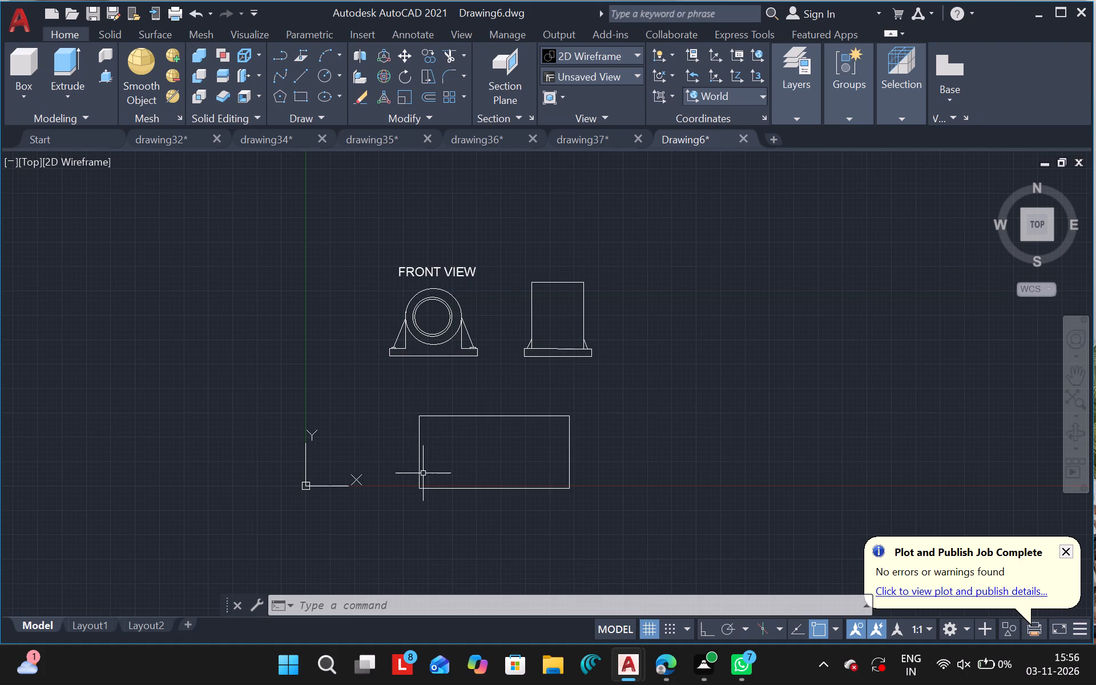
# Draw two connected guide lines meeting inside the new rectangle's upper-left corner, one crossing its left edge and one its top edge.
pyautogui.click(325, 52)
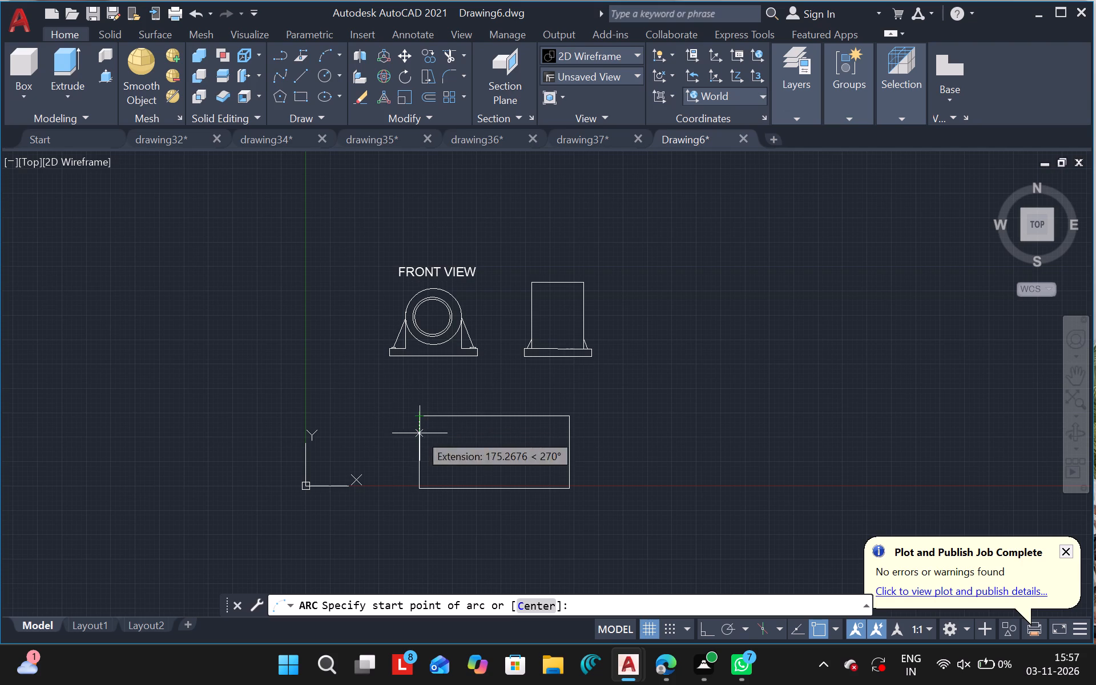
pyautogui.press('Escape')
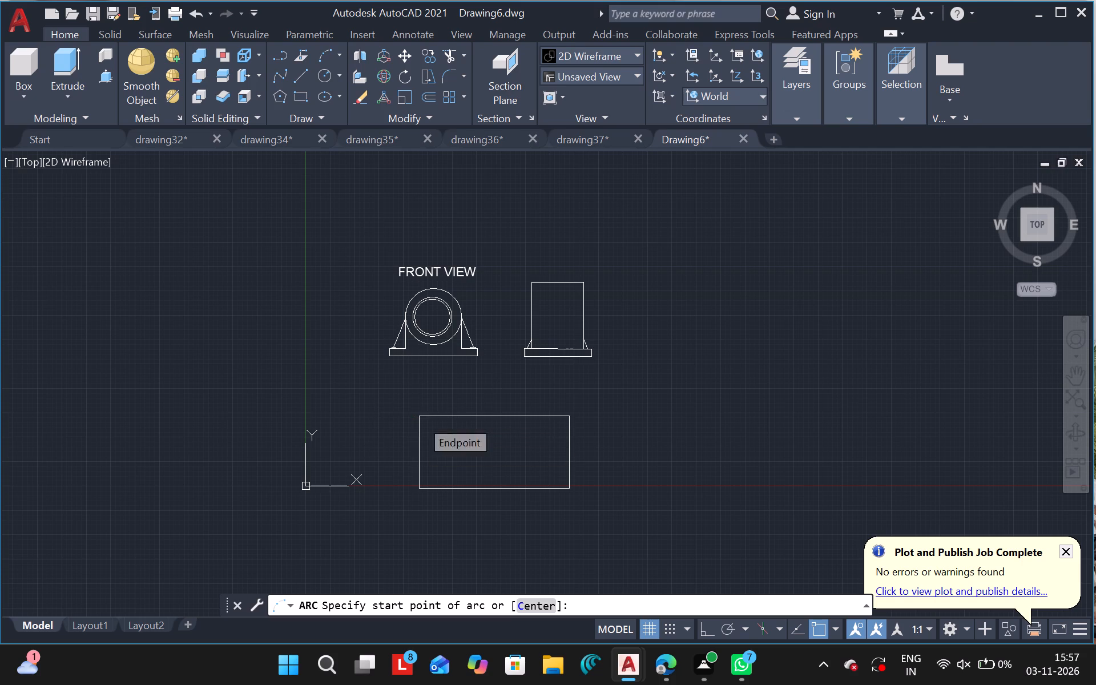
pyautogui.click(299, 75)
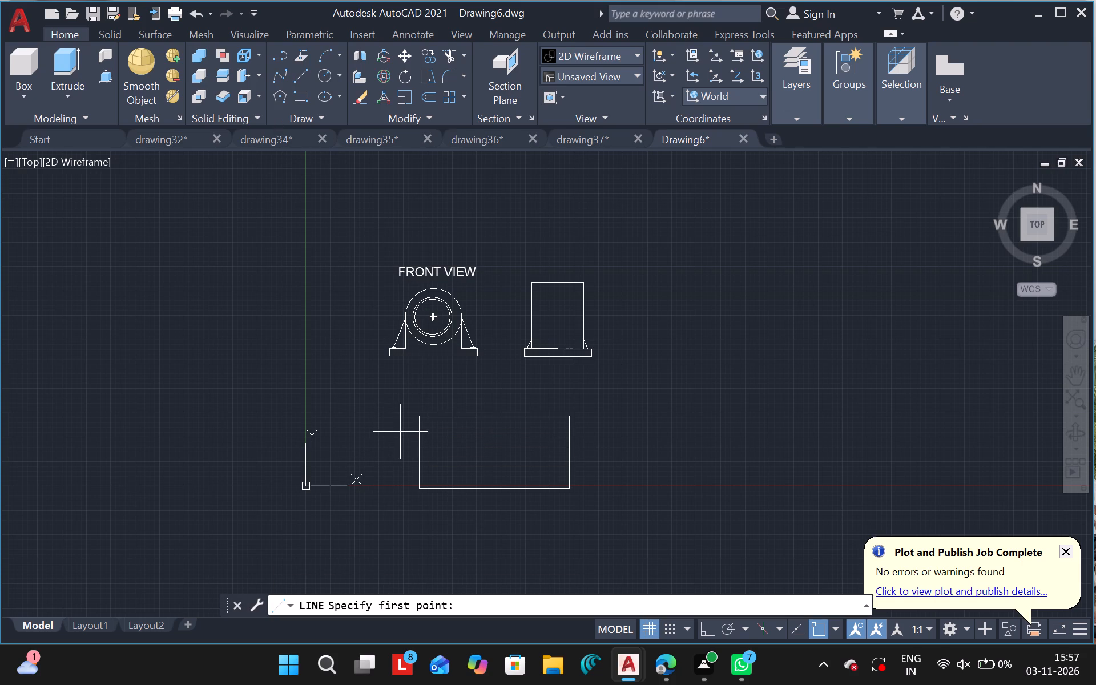
pyautogui.moveTo(399, 426); pyautogui.dragTo(441, 438)
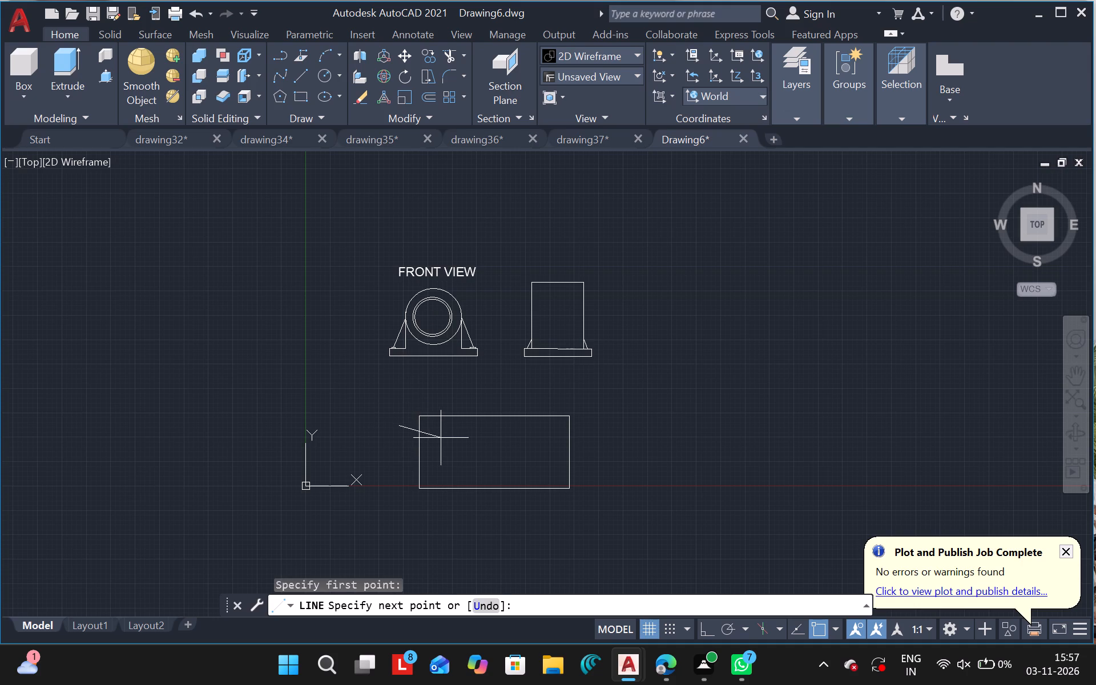
pyautogui.moveTo(441, 438); pyautogui.dragTo(442, 439)
pyautogui.moveTo(442, 439); pyautogui.dragTo(427, 397)
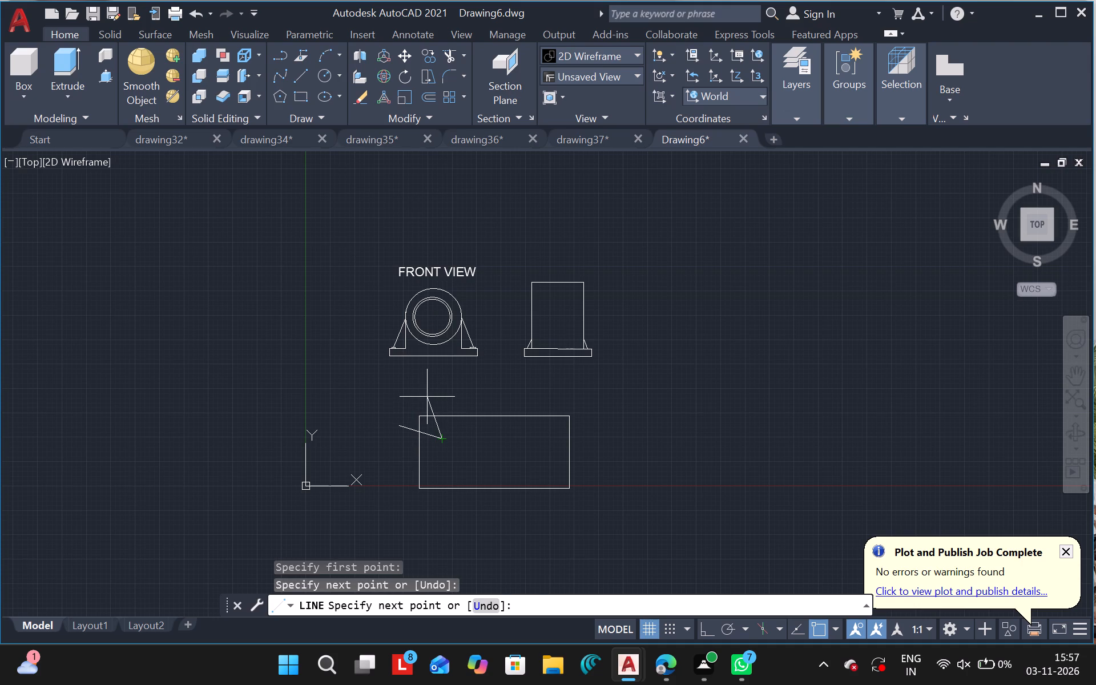
pyautogui.click(427, 397)
pyautogui.press('Escape')
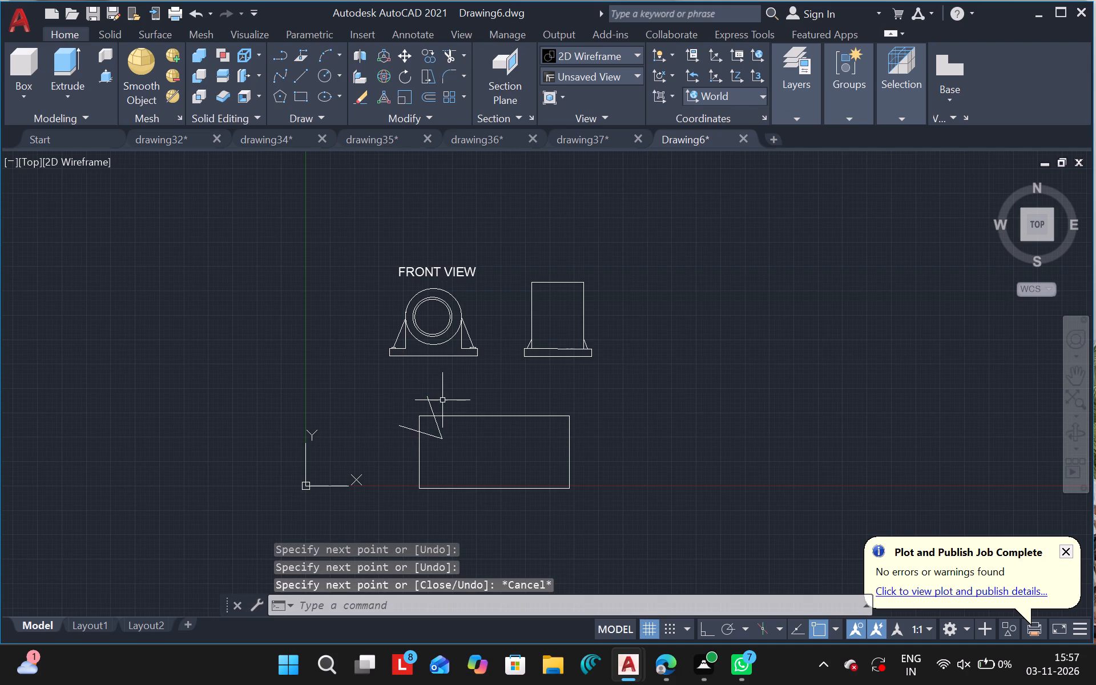
# Draw two connected guide lines meeting inside the rectangle's upper-right corner, one crossing its top edge and one its right edge.
pyautogui.click(302, 77)
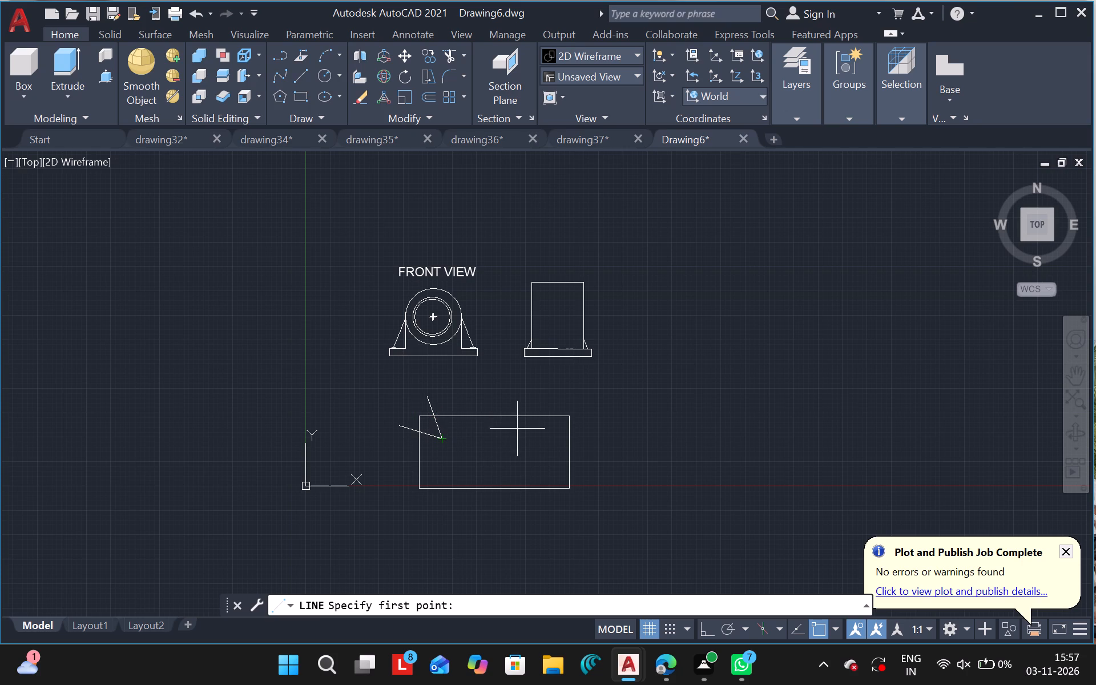
pyautogui.moveTo(552, 396); pyautogui.dragTo(541, 442)
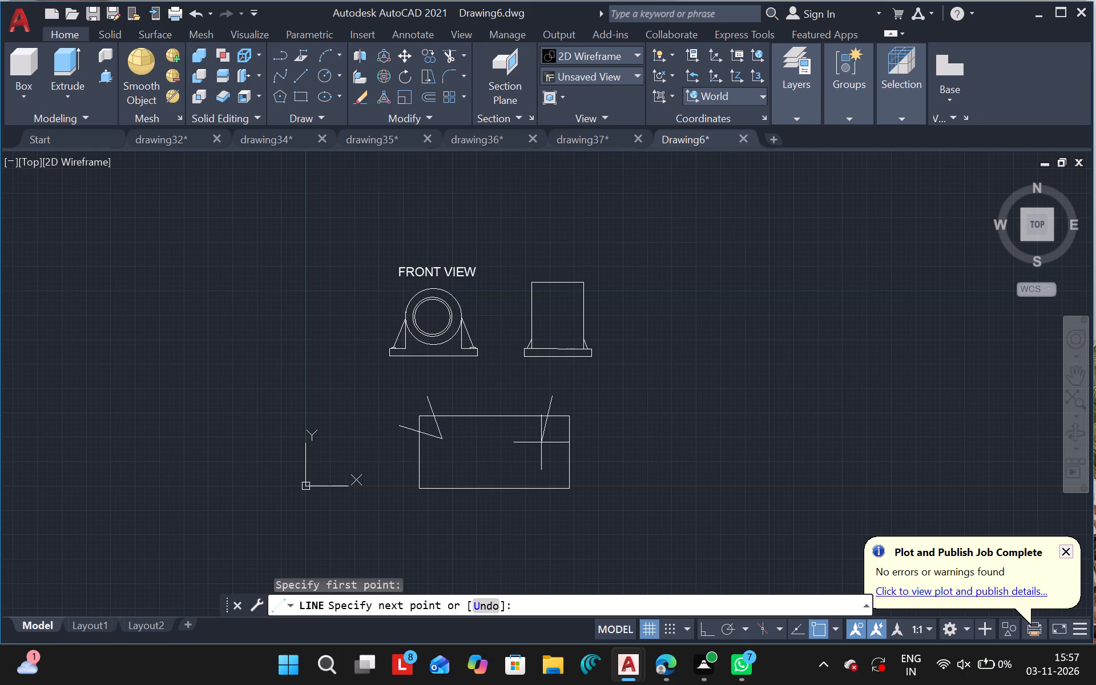
pyautogui.moveTo(541, 442); pyautogui.dragTo(543, 440)
pyautogui.moveTo(543, 440); pyautogui.dragTo(594, 438)
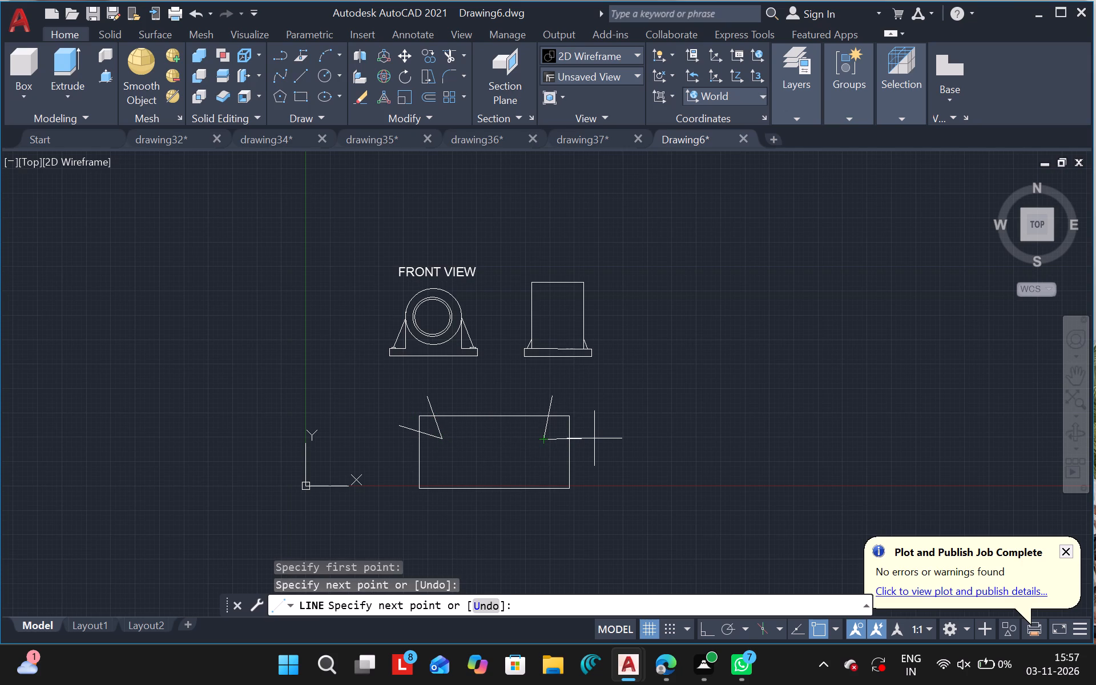
pyautogui.click(594, 438)
pyautogui.press('Escape')
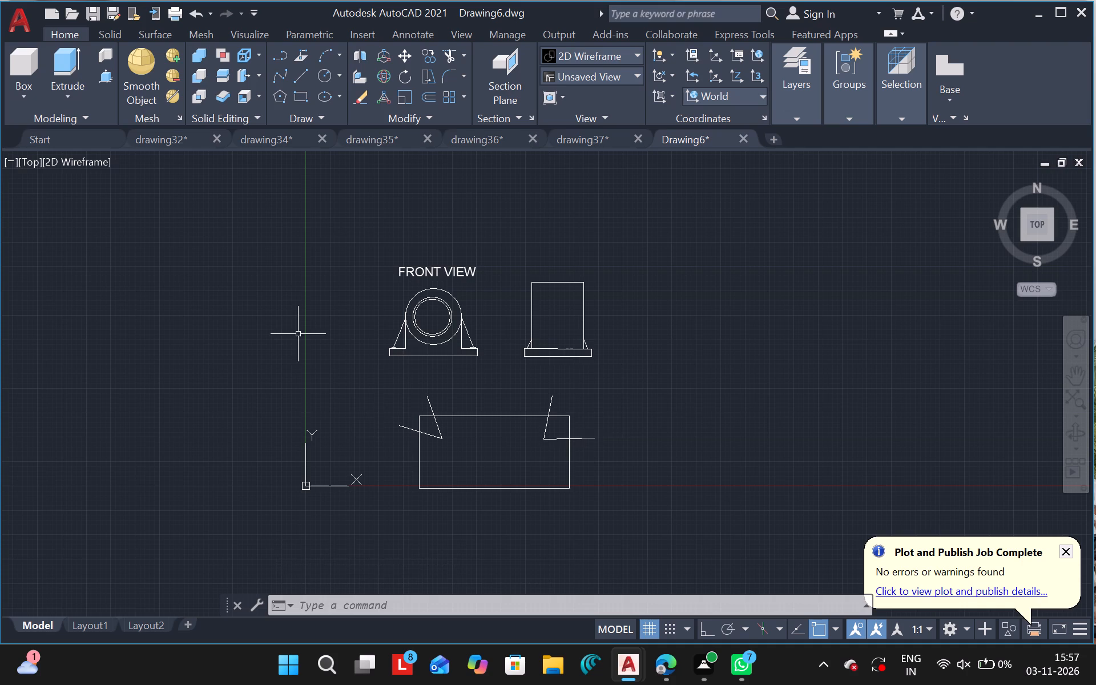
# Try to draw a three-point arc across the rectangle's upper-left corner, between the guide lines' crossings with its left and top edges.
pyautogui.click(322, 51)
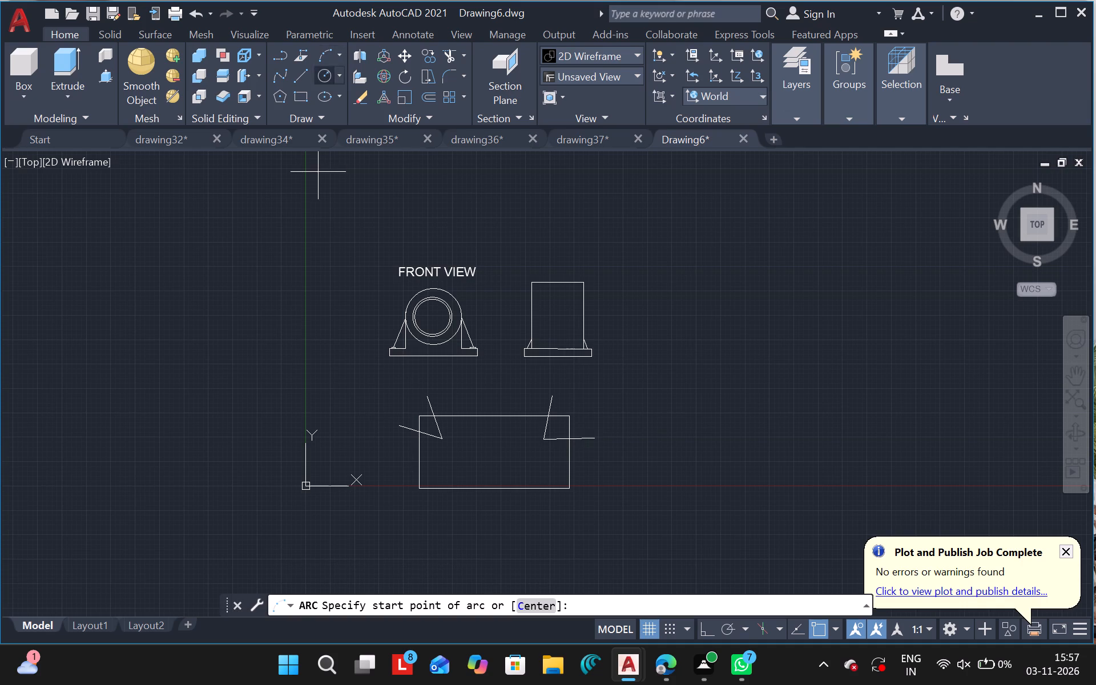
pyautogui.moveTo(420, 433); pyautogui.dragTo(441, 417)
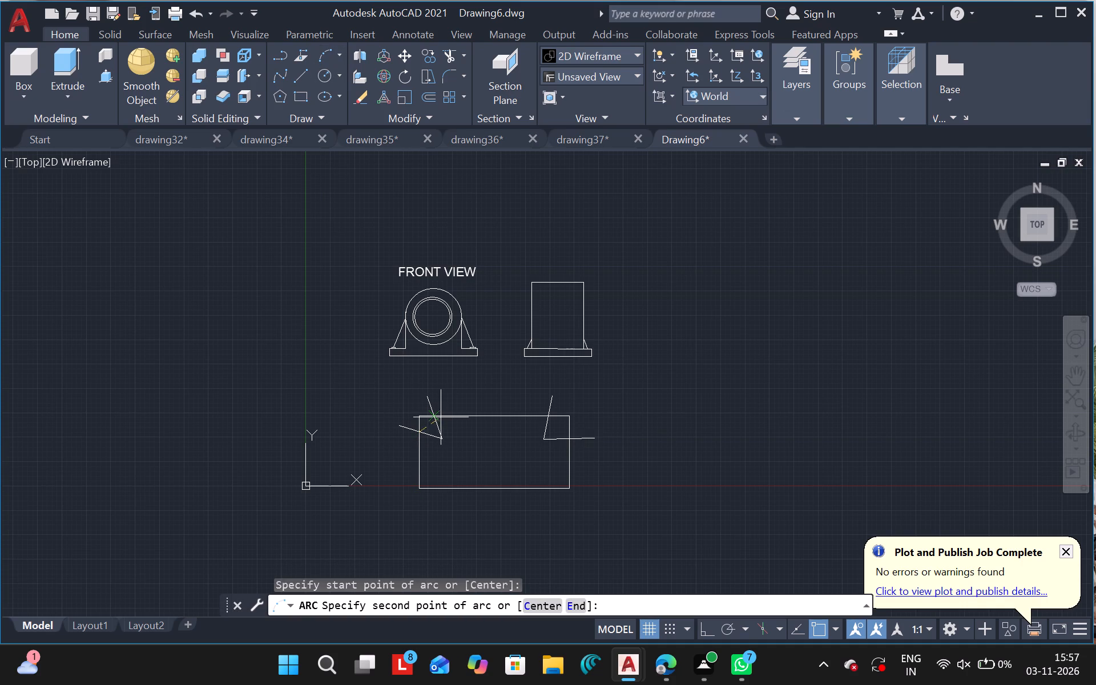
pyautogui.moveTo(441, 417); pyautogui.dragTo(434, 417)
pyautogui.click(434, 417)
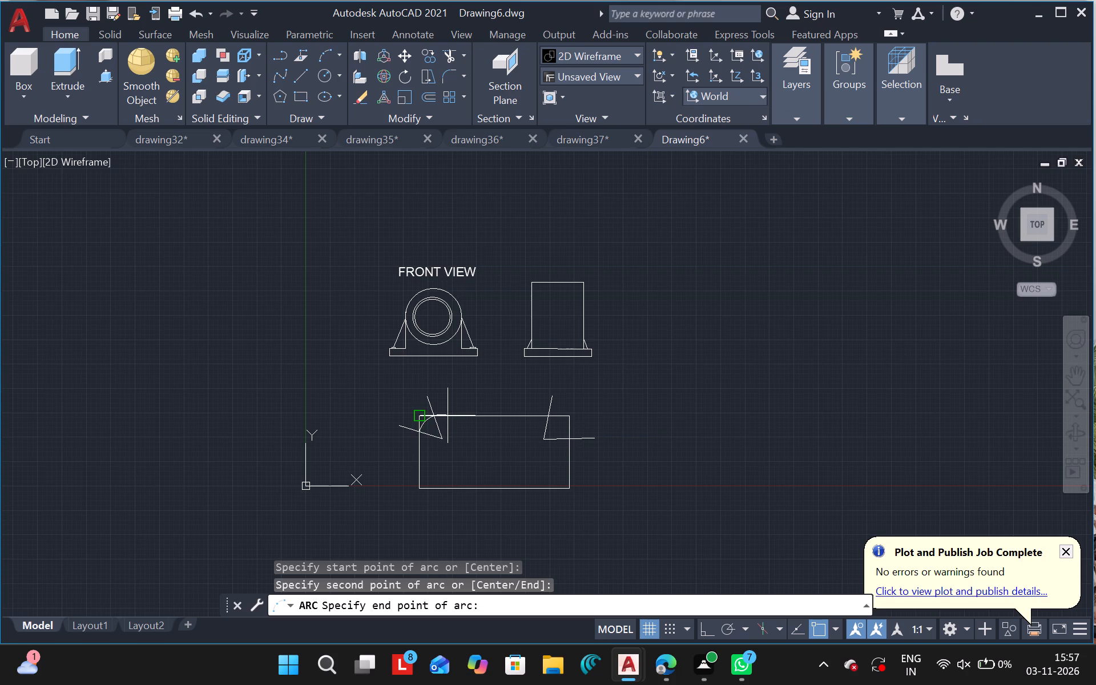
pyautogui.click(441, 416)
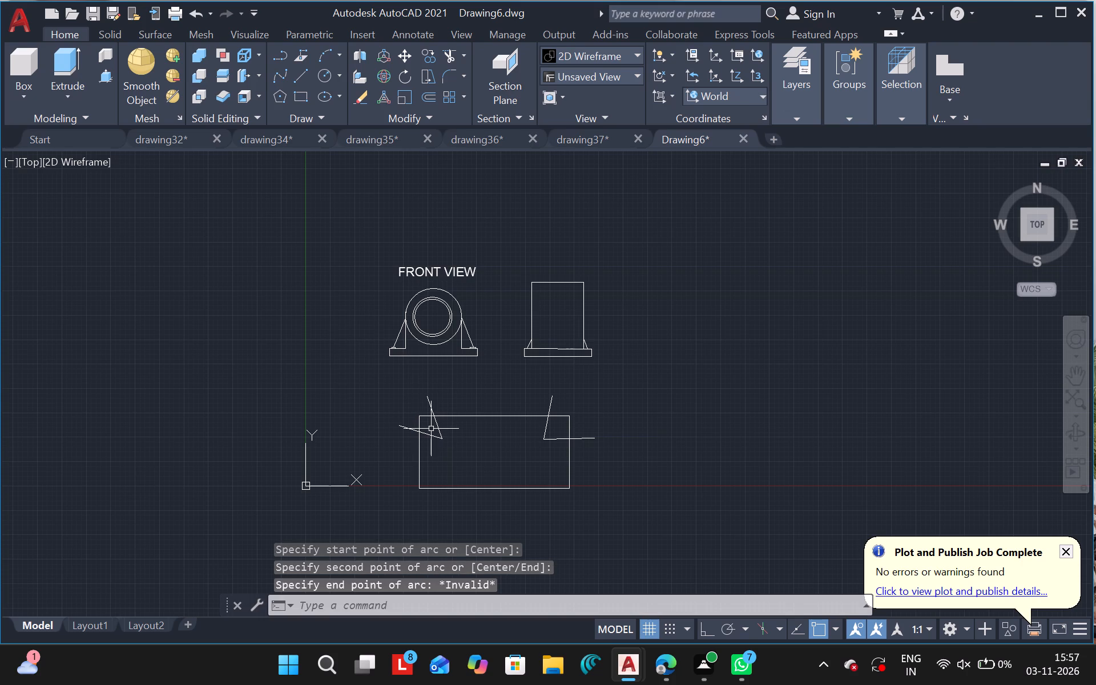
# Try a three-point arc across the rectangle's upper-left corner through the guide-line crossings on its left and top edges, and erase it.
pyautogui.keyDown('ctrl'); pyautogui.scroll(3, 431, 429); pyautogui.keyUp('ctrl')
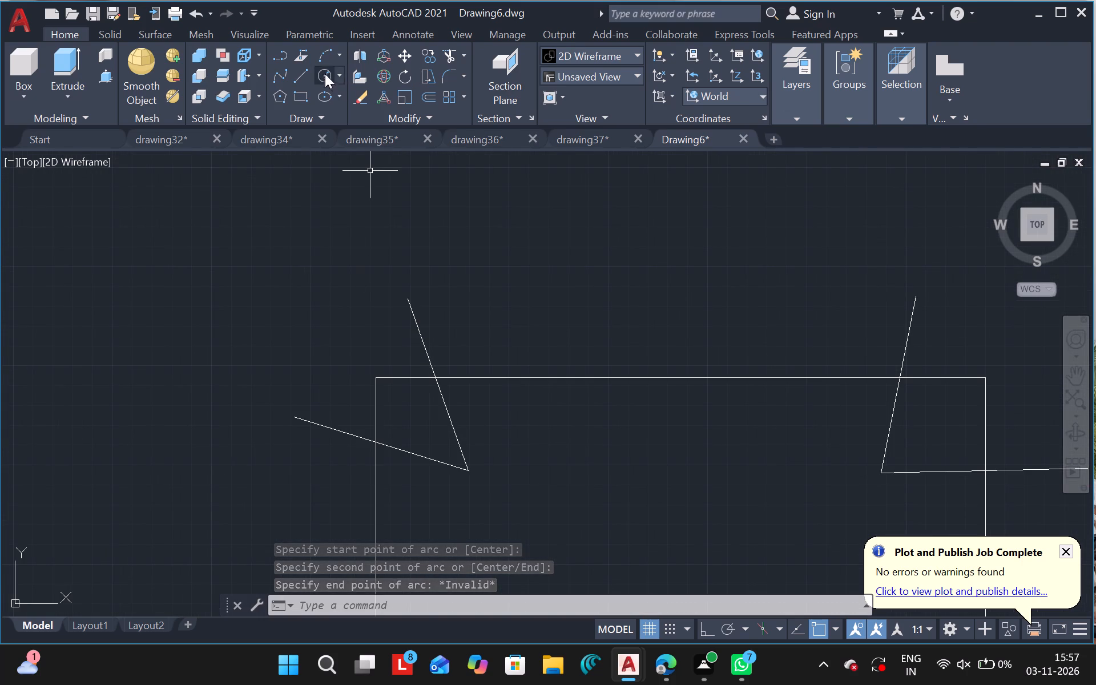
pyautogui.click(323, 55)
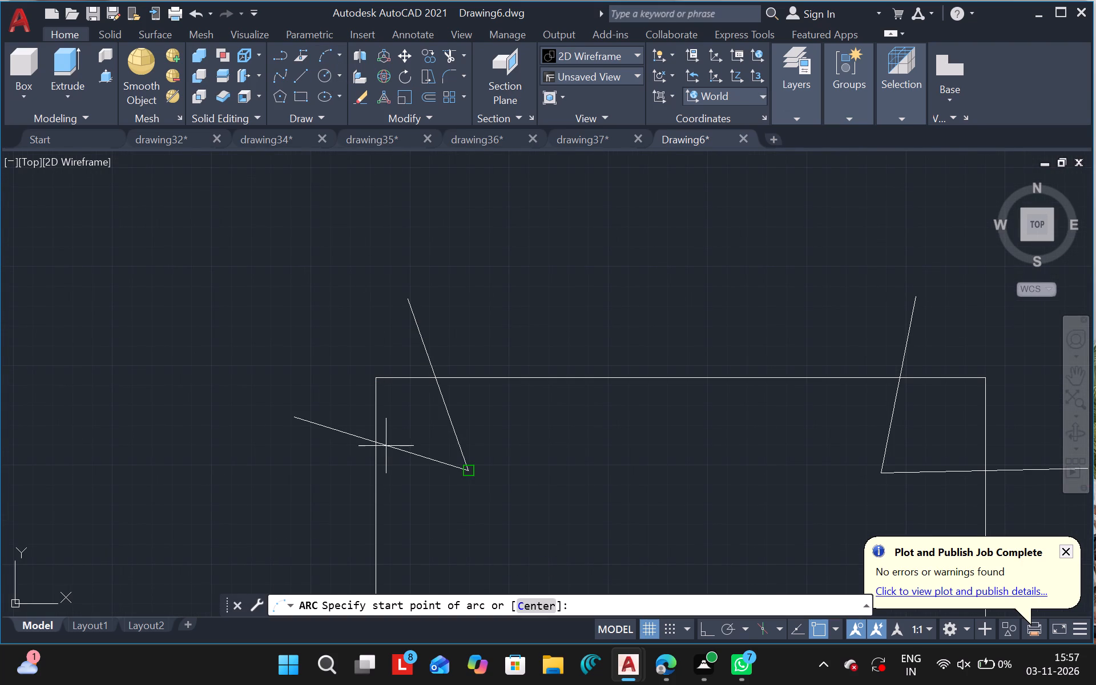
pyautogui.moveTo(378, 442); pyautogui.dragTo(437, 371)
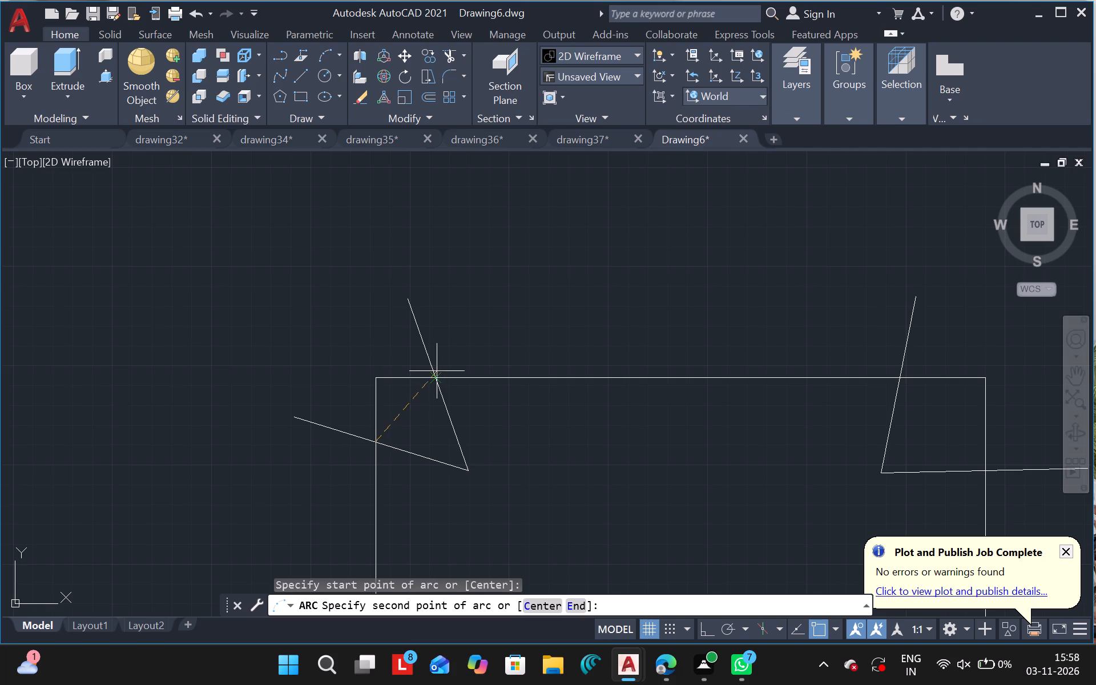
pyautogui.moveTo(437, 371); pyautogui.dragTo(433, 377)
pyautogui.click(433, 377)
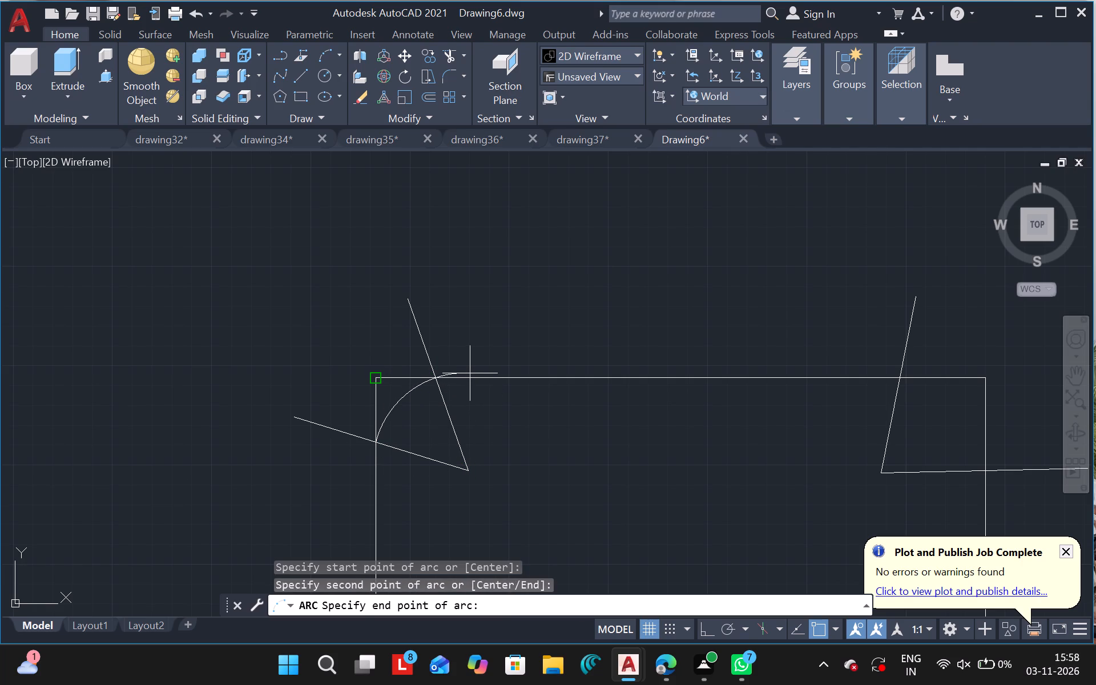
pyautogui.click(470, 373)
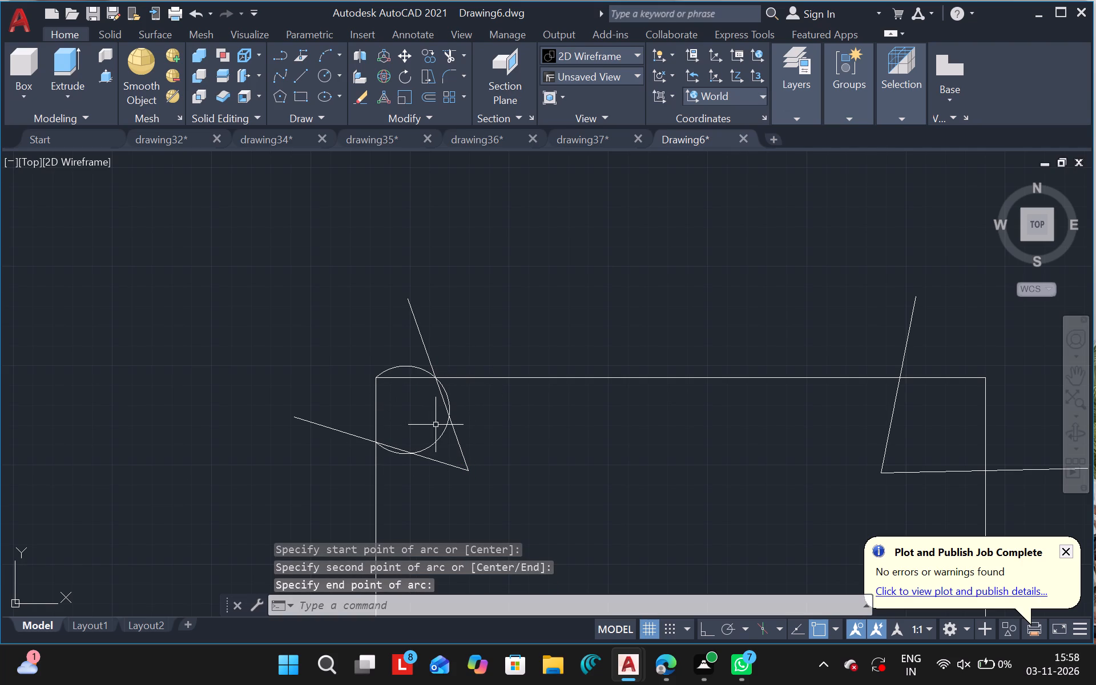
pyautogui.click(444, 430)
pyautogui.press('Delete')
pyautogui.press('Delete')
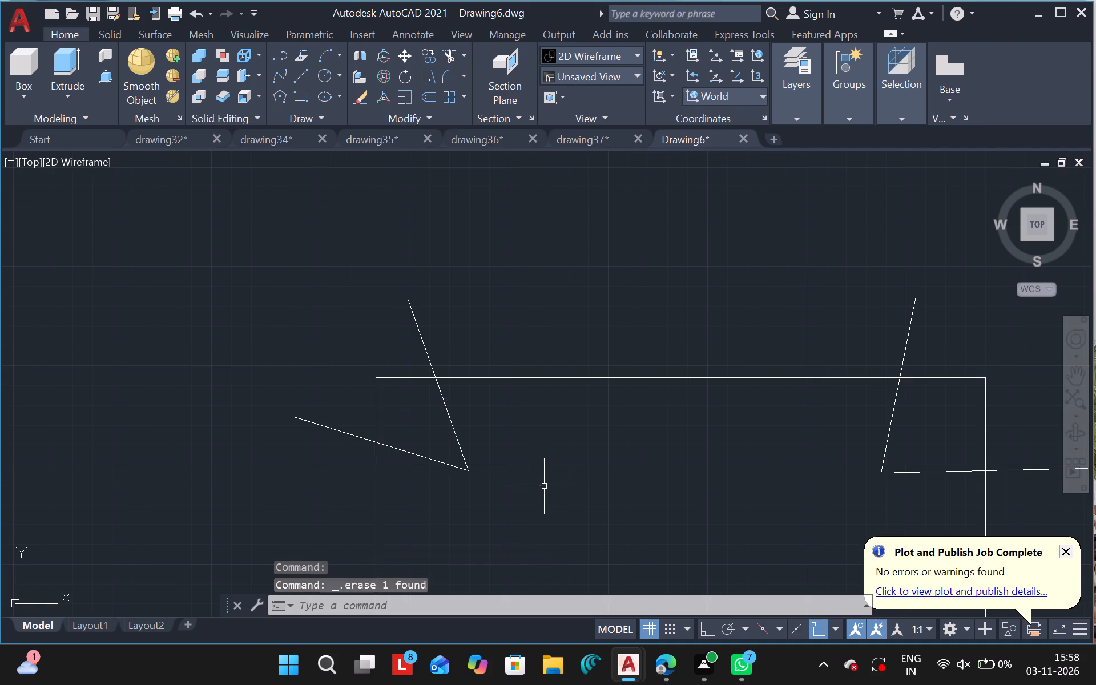
# Draw a three-point arc from the left edge's guide-line crossing through the top edge's crossing, ending above the rectangle's top edge.
pyautogui.click(319, 55)
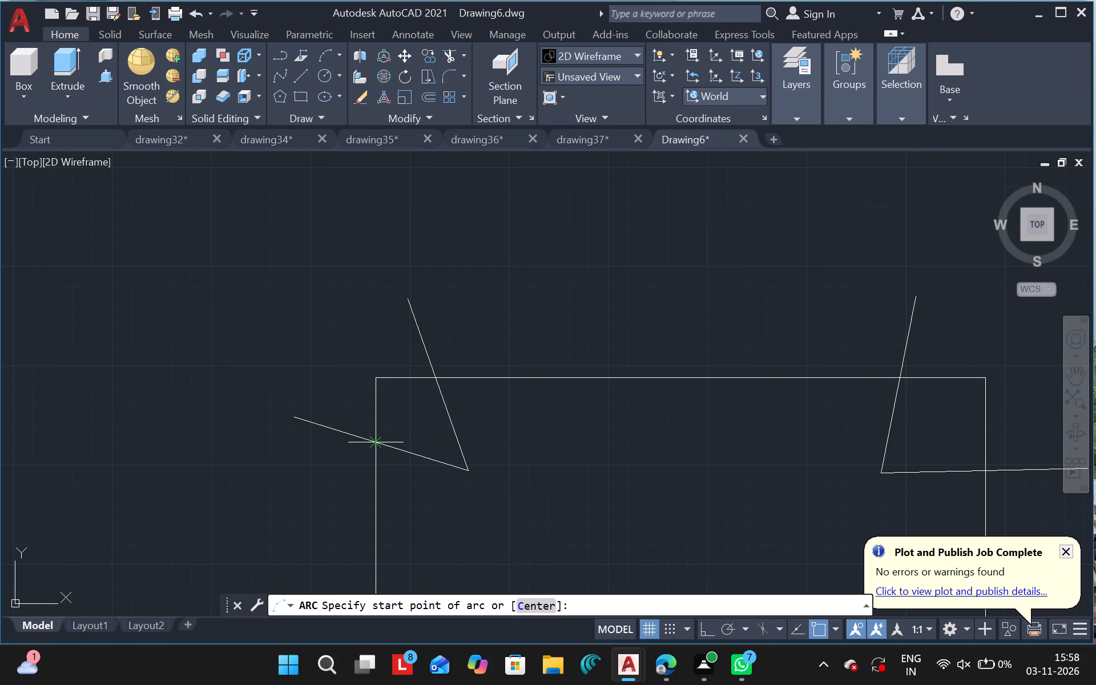
pyautogui.moveTo(377, 446); pyautogui.dragTo(436, 382)
pyautogui.click(436, 382)
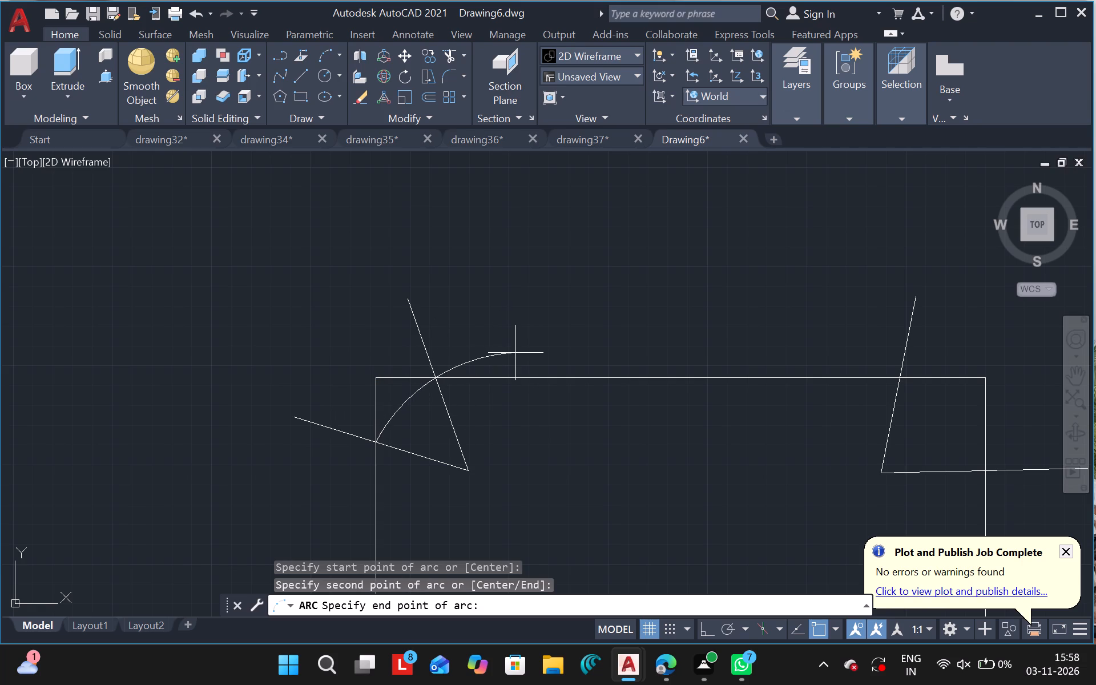
pyautogui.click(515, 353)
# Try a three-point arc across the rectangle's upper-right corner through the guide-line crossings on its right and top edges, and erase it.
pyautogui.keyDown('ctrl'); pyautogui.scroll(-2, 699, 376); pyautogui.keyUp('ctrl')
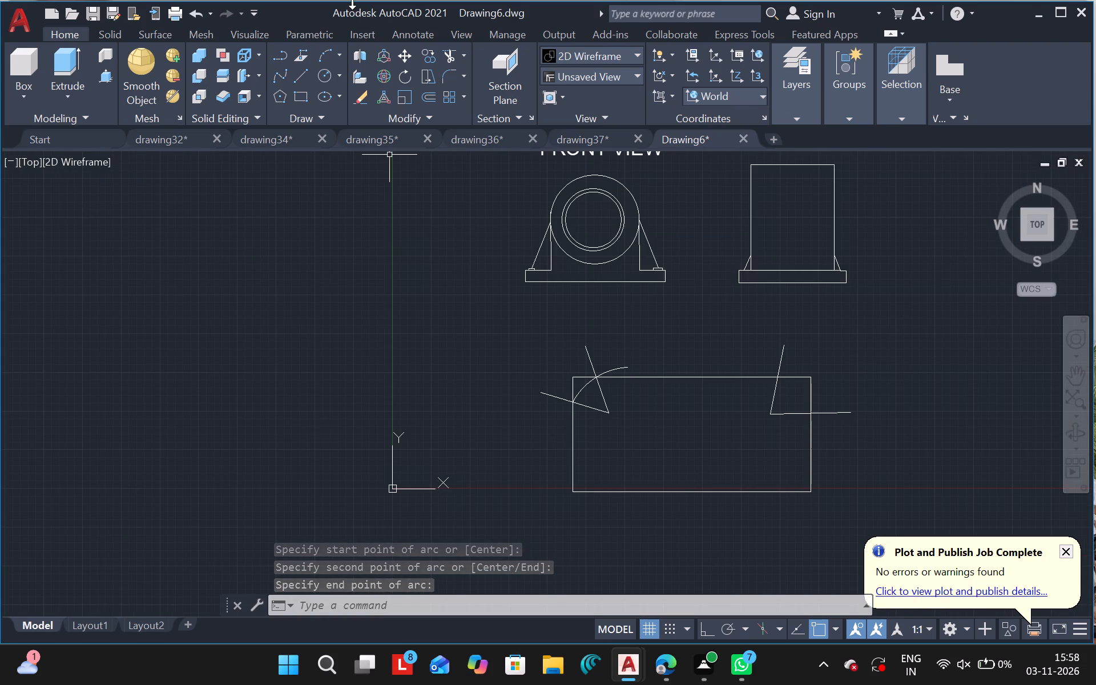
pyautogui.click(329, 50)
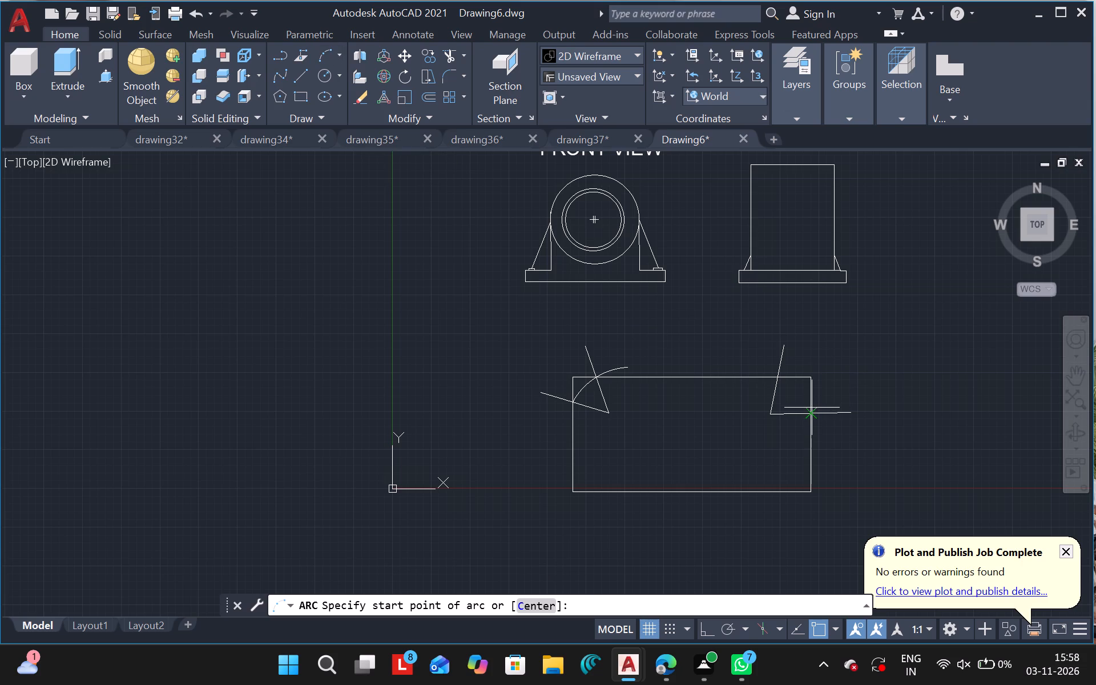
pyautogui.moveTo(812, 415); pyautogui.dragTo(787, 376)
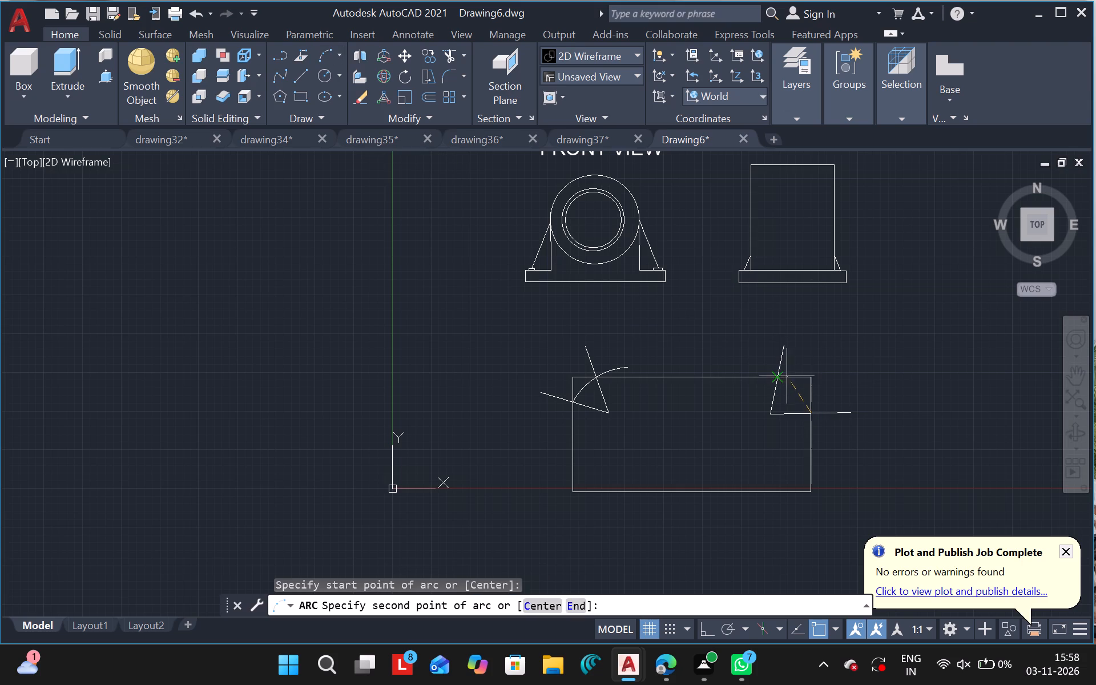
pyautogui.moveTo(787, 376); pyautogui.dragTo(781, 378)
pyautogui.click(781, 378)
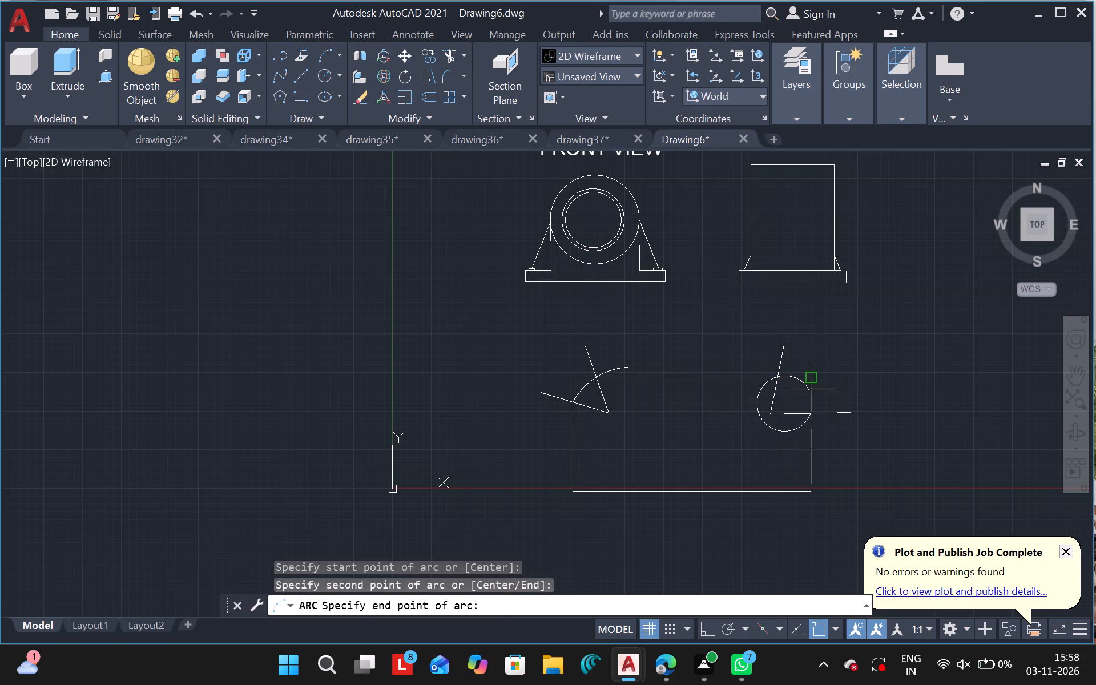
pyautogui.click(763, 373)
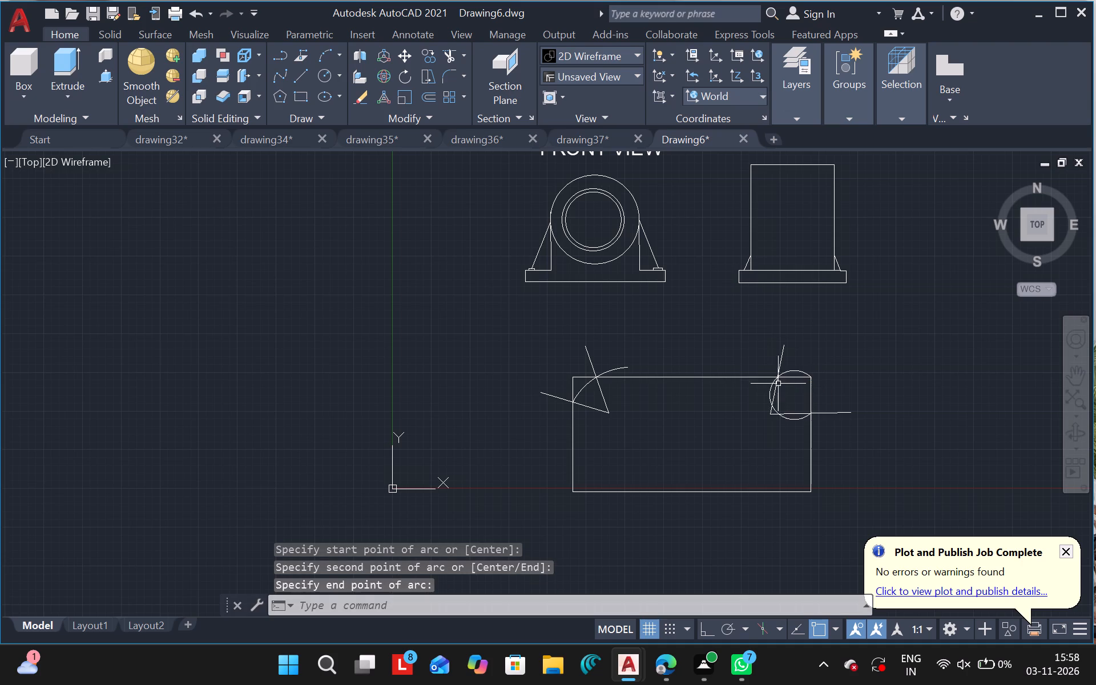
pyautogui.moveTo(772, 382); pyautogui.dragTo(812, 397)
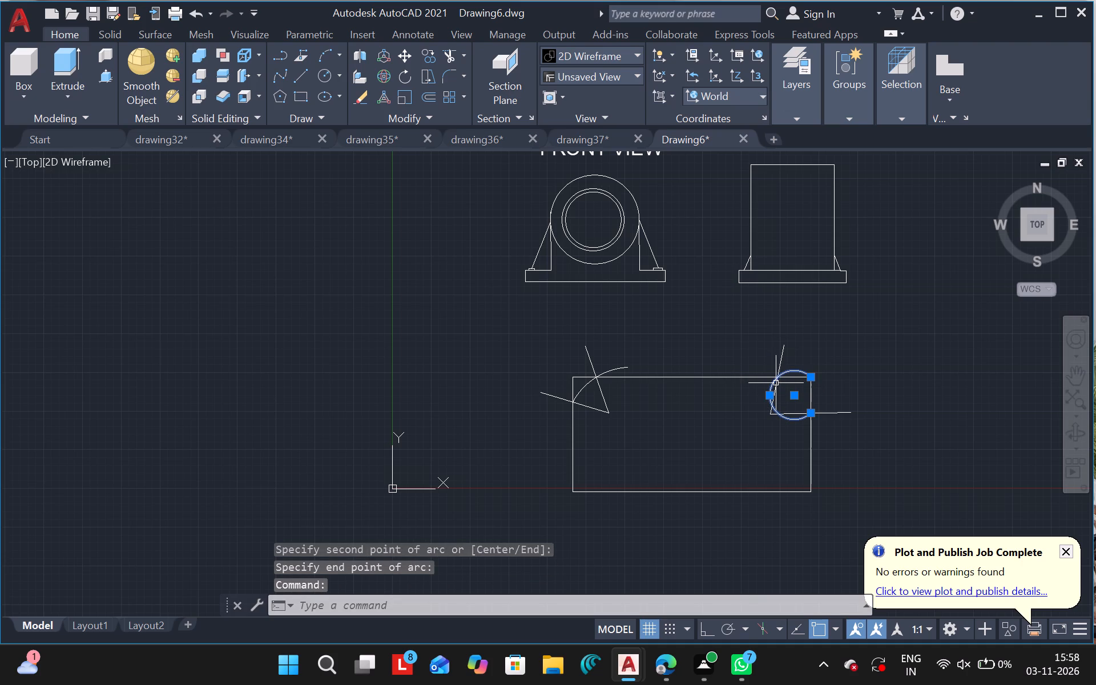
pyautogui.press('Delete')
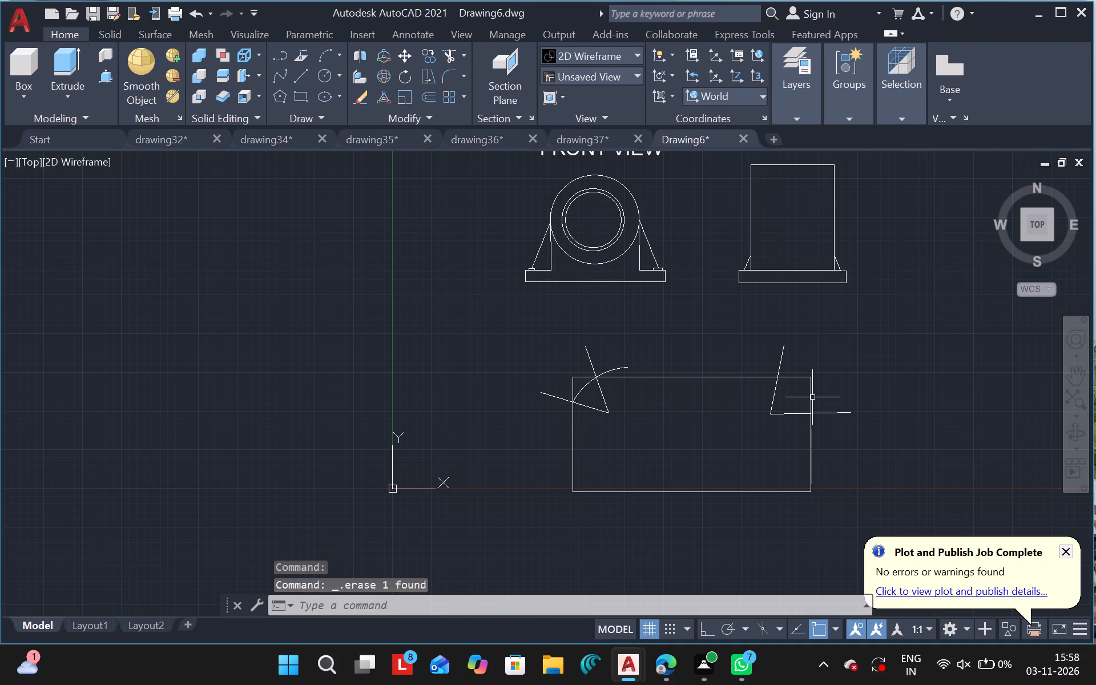
# Draw a three-point arc from the right edge's guide-line crossing through the top edge's crossing, ending above the rectangle's top edge.
pyautogui.click(326, 57)
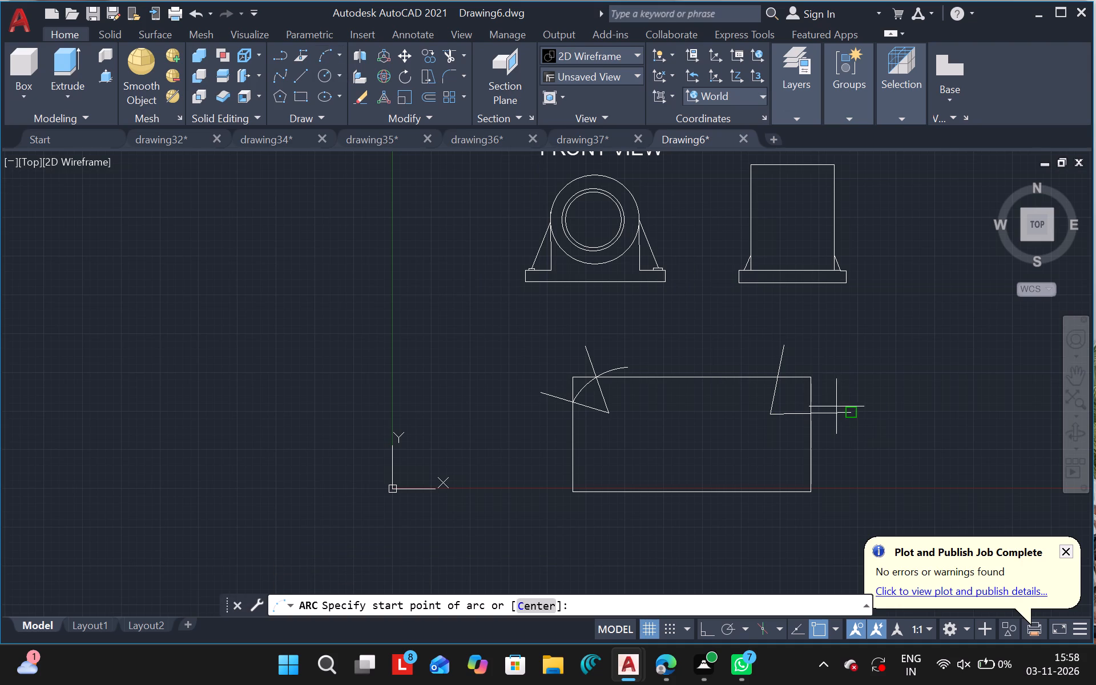
pyautogui.moveTo(812, 413); pyautogui.dragTo(777, 377)
pyautogui.click(777, 377)
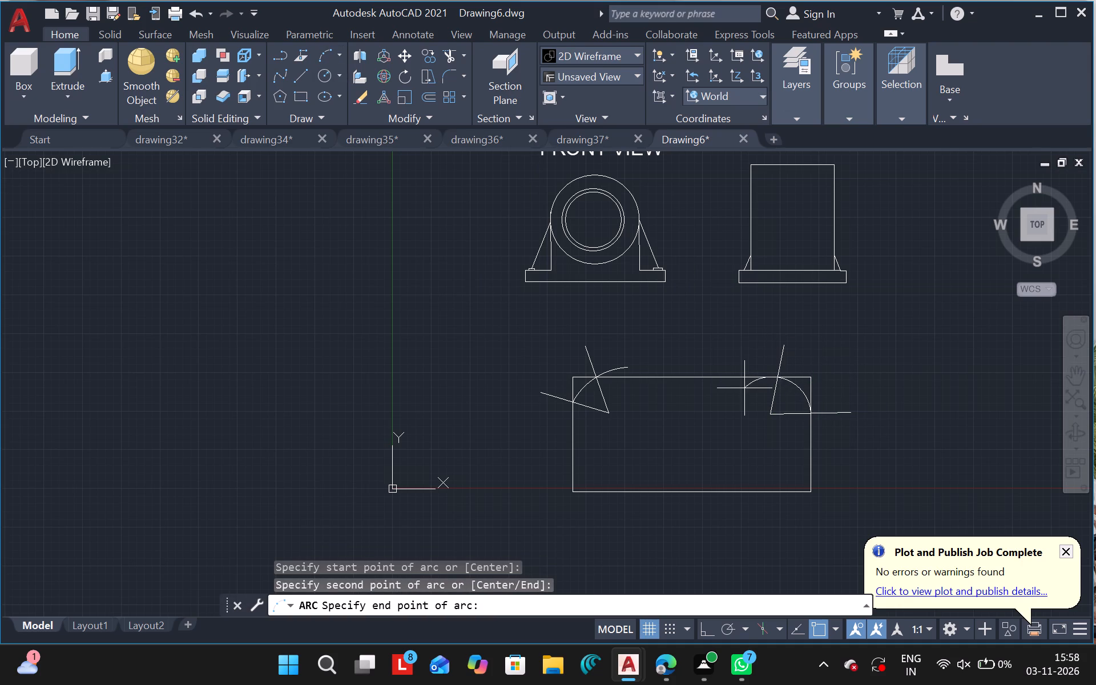
pyautogui.click(740, 366)
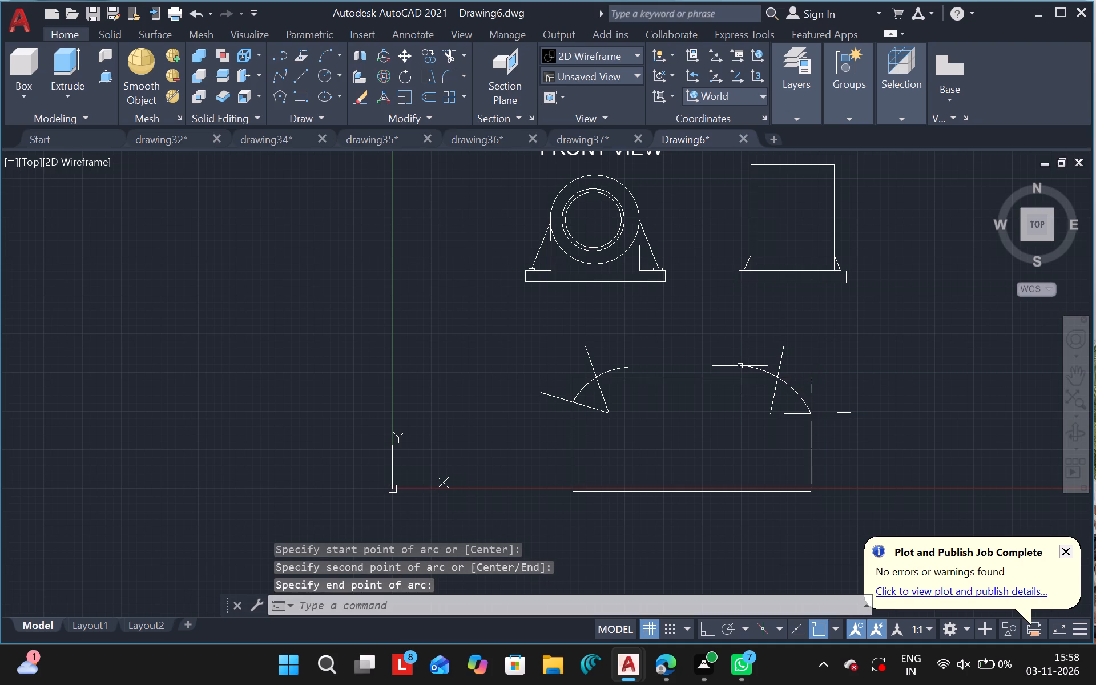
# Trim off both guide lines and both arc ends that project above the rectangle's top edge.
pyautogui.write('TR')
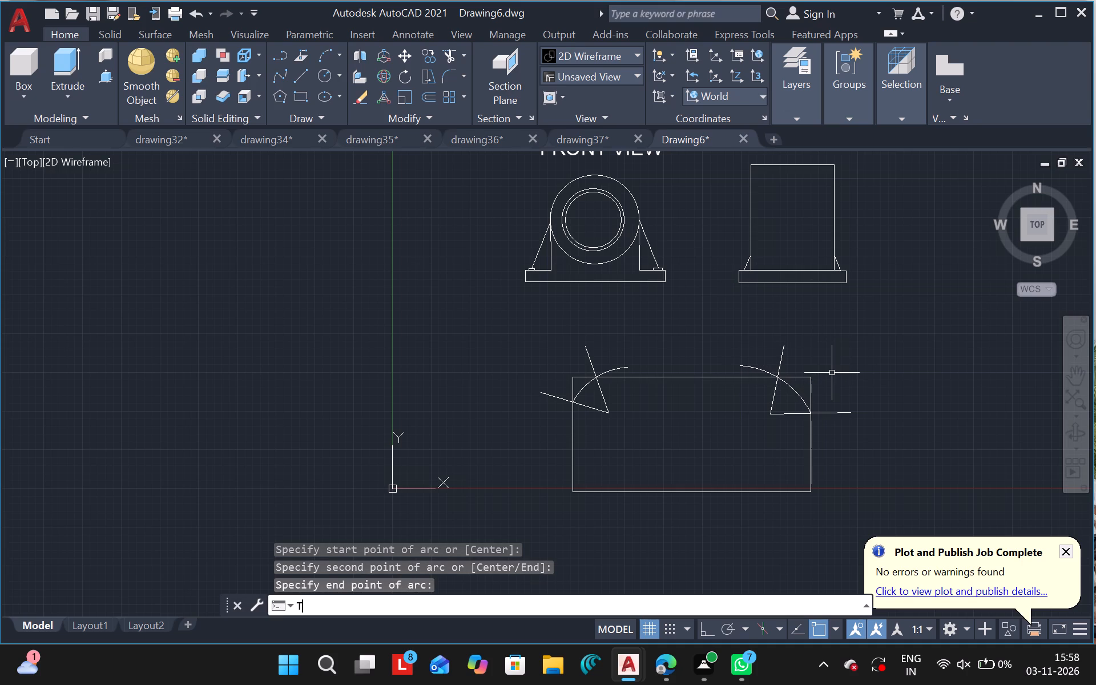
pyautogui.click(372, 446)
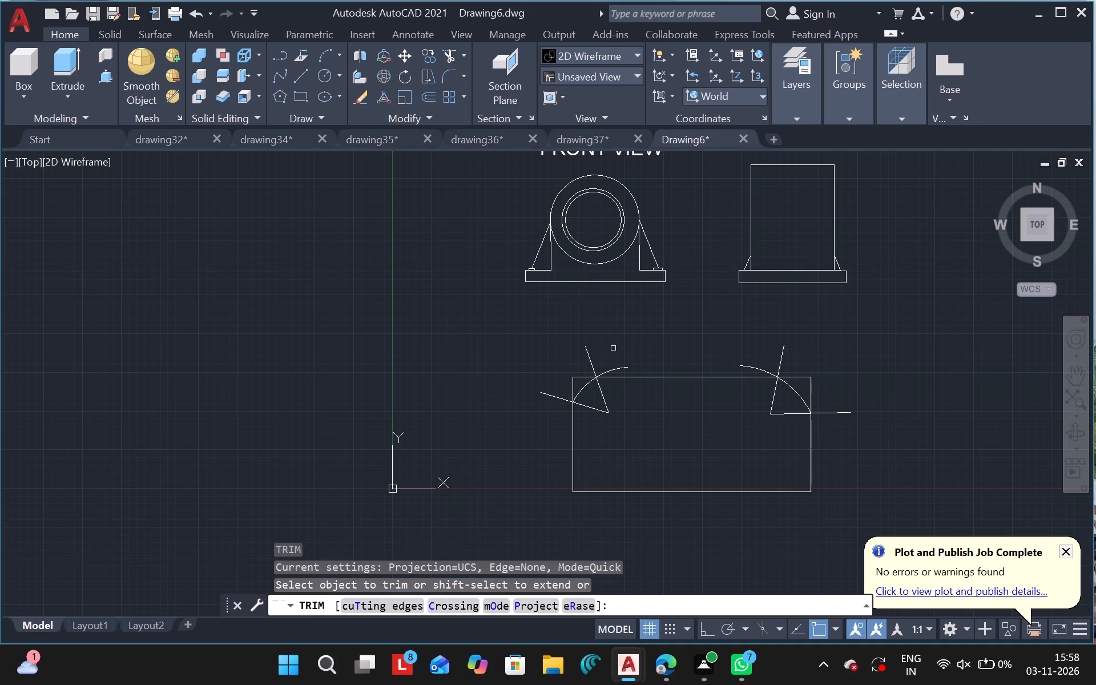
pyautogui.click(576, 368)
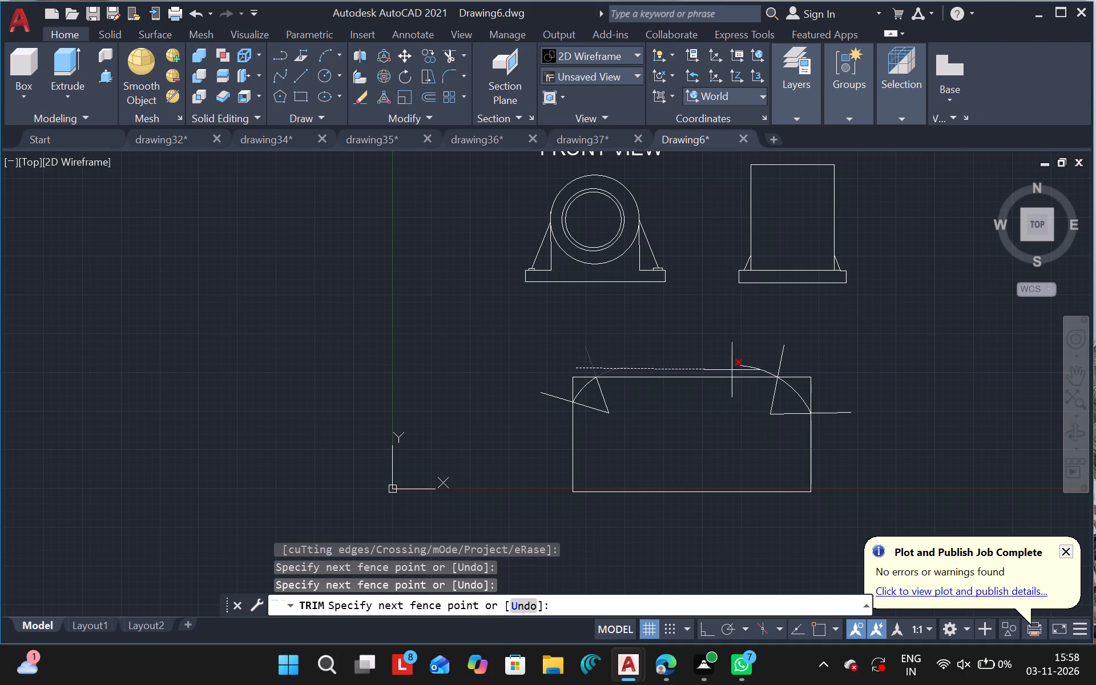
pyautogui.click(817, 352)
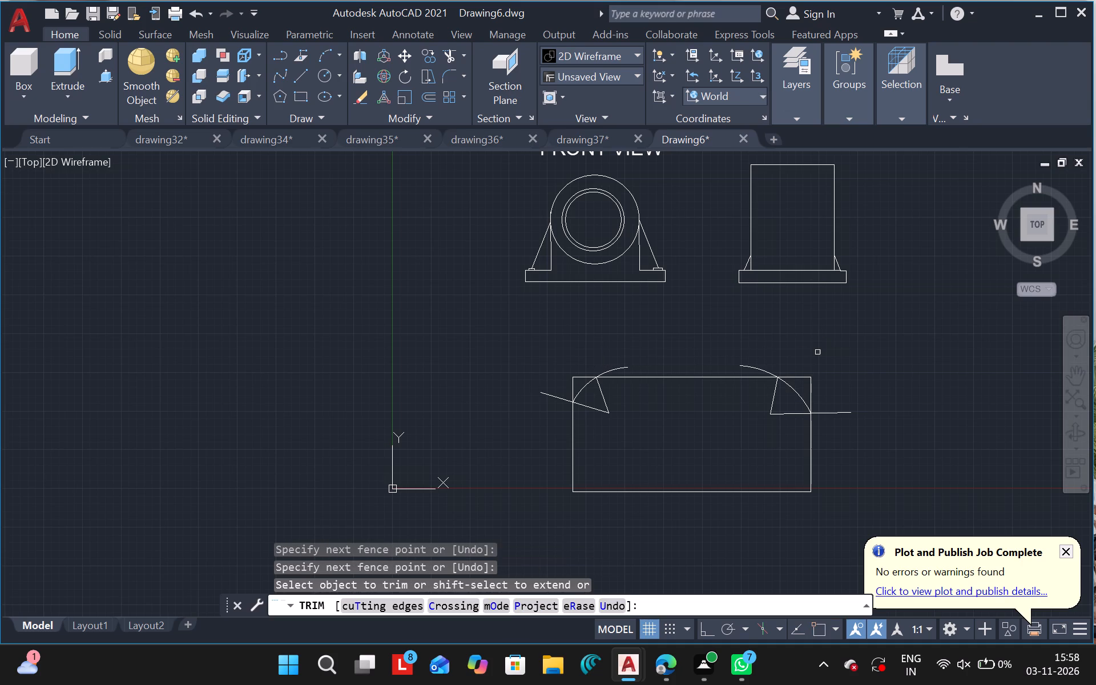
pyautogui.click(753, 370)
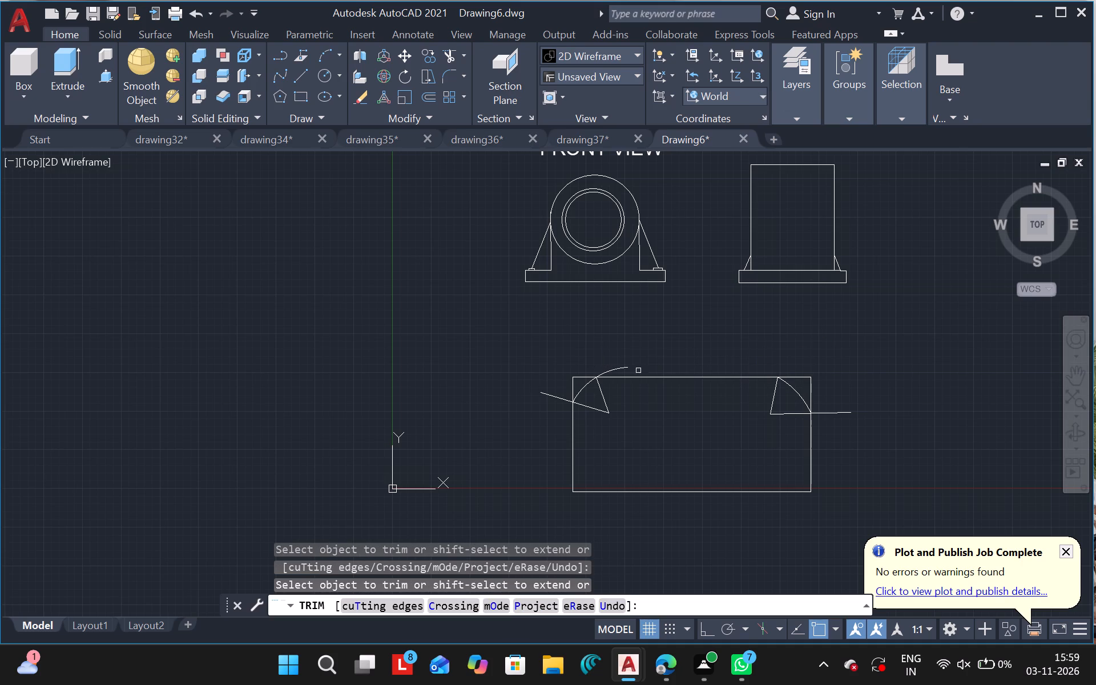
pyautogui.moveTo(623, 369); pyautogui.dragTo(578, 377)
# Trim away the square upper-left corner outside the arc and the remaining guide-line pieces there.
pyautogui.click(578, 377)
pyautogui.click(574, 383)
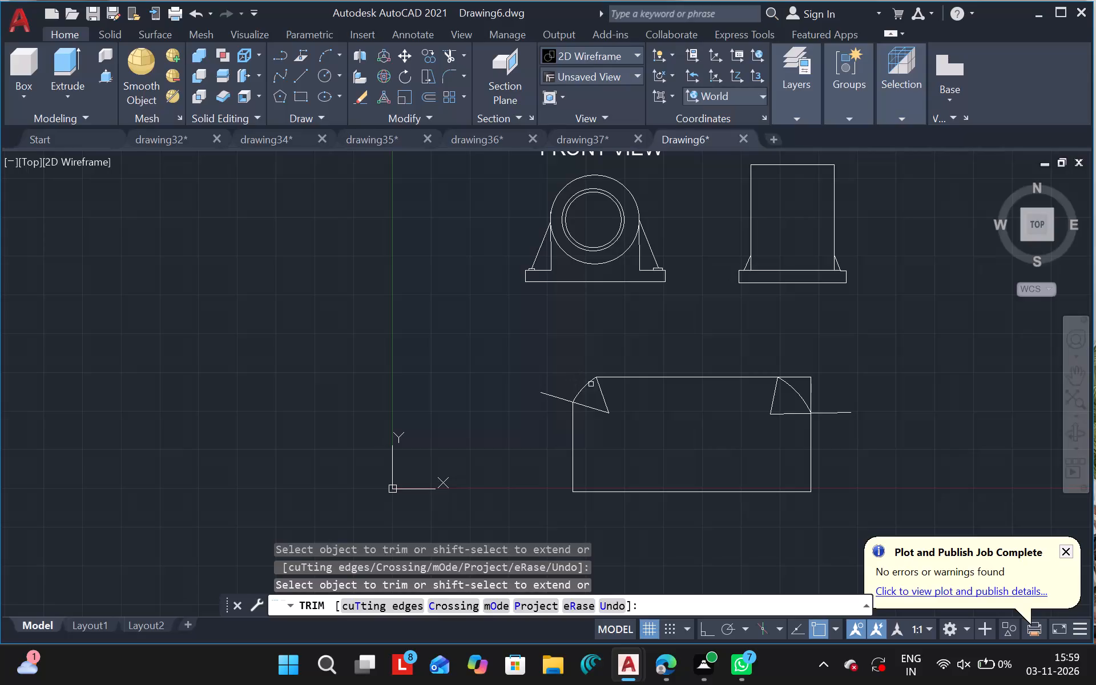
pyautogui.moveTo(611, 398); pyautogui.dragTo(587, 412)
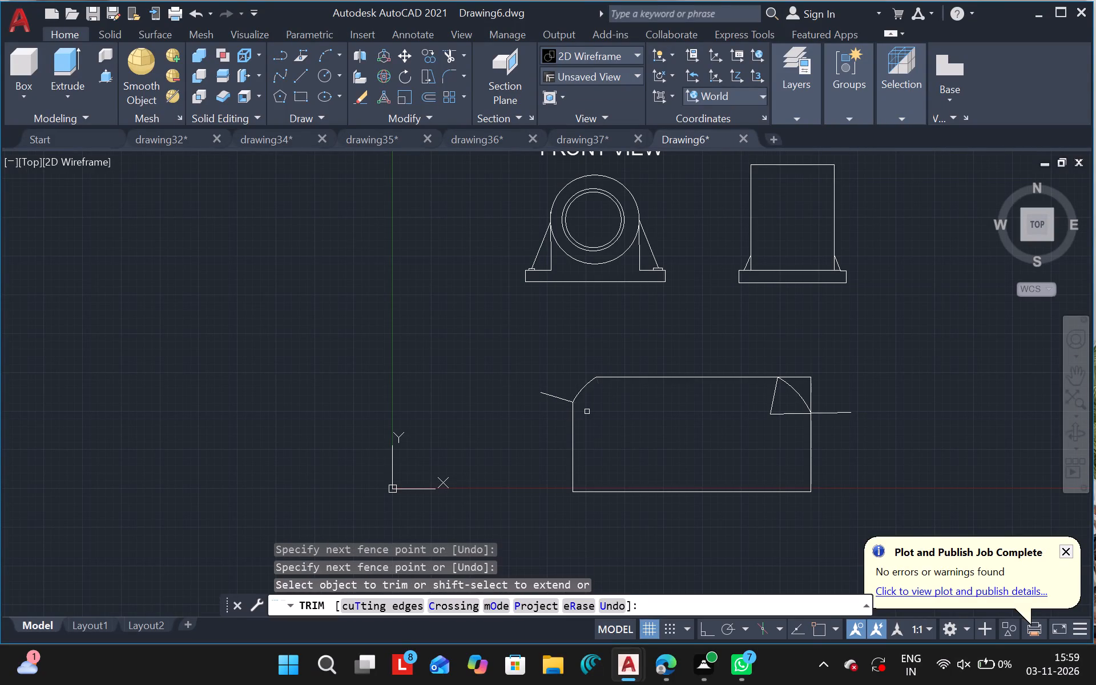
pyautogui.click(546, 394)
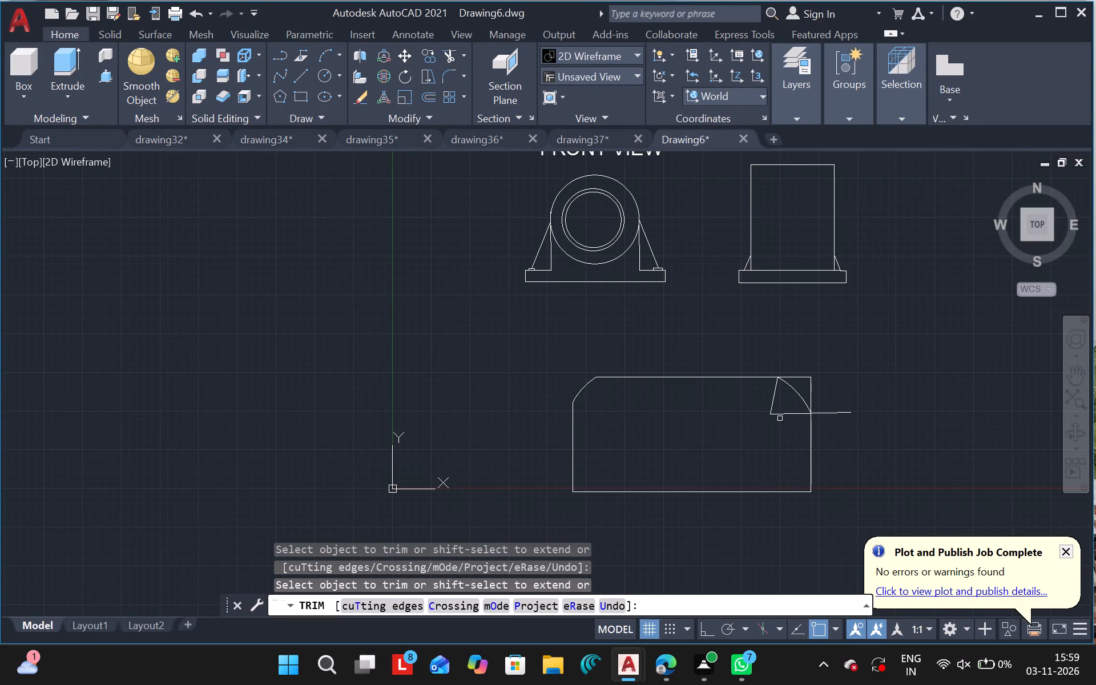
# Trim the part of the near-horizontal guide line inside the rectangle's upper-right corner, keeping the corner arc.
pyautogui.click(791, 385)
pyautogui.hotkey('ctrl', 'z')
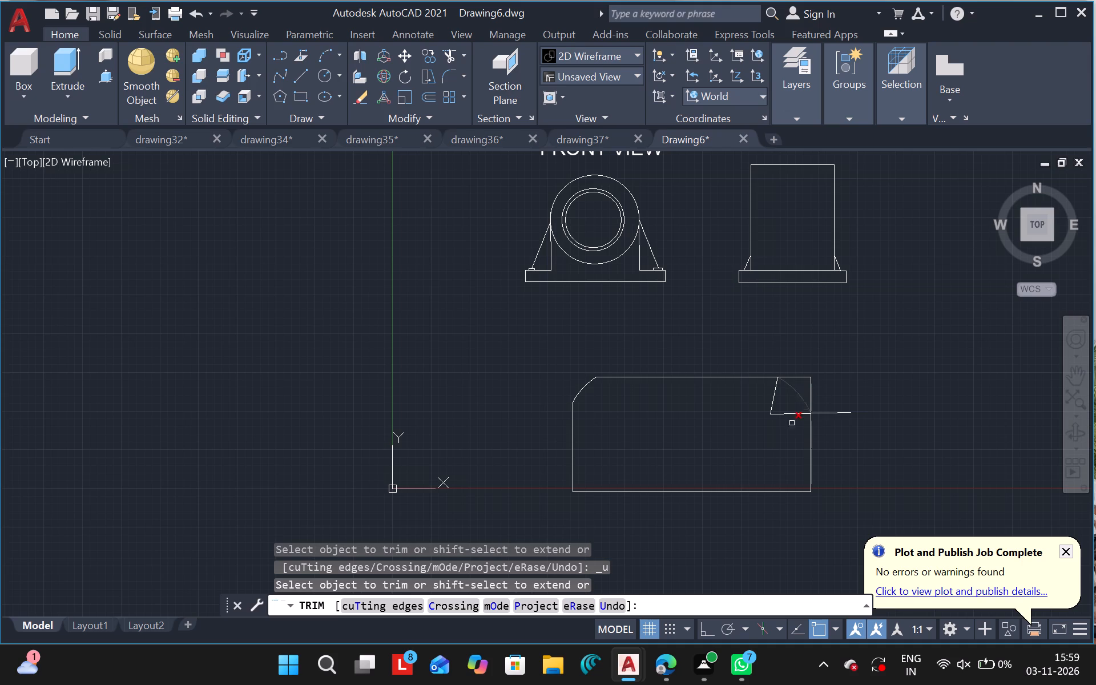
pyautogui.click(775, 414)
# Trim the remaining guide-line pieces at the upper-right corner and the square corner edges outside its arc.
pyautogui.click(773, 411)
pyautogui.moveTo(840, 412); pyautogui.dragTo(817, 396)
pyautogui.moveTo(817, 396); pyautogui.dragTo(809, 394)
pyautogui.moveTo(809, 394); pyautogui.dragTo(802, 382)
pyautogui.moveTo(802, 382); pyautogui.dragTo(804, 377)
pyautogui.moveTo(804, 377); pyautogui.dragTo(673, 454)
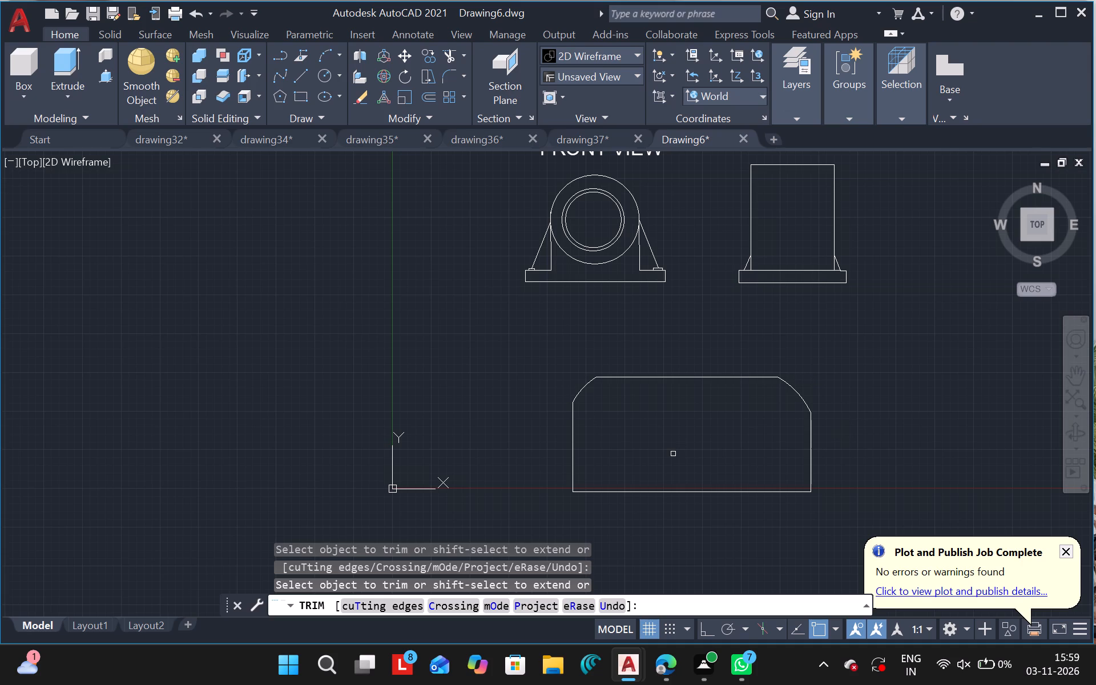
# Undo the recent trims of the guide lines, square corners and upper-left arc end on the lower rectangle.
pyautogui.hotkey('ctrl', 'z')
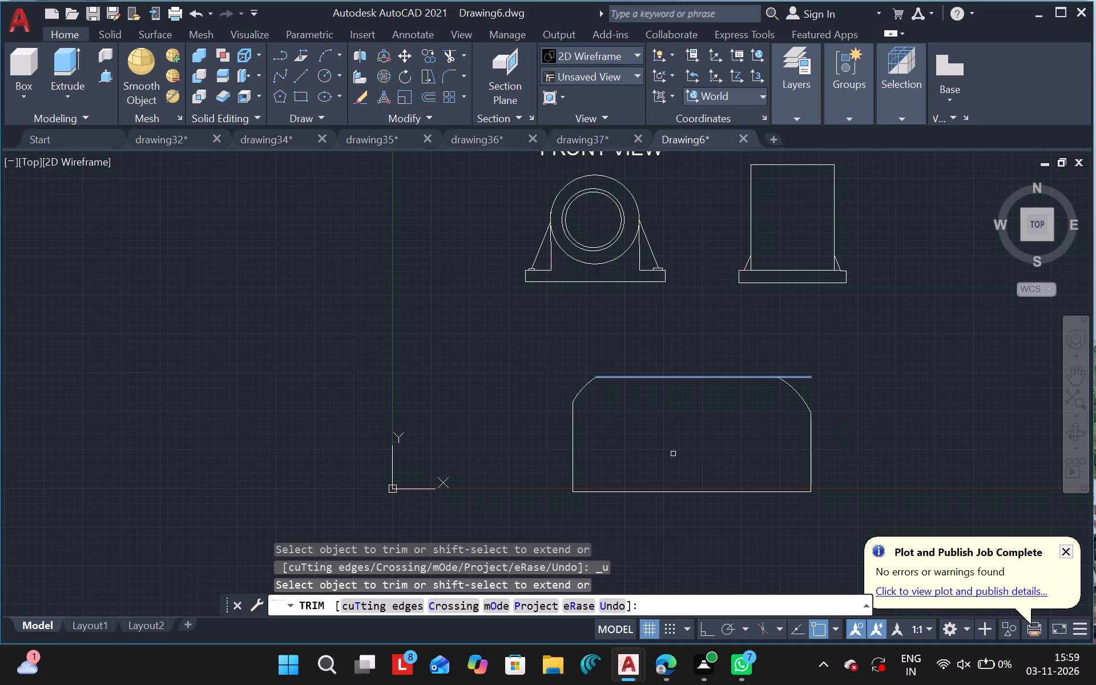
pyautogui.hotkey('ctrl', 'z')
pyautogui.hotkey('ctrl', 'z')
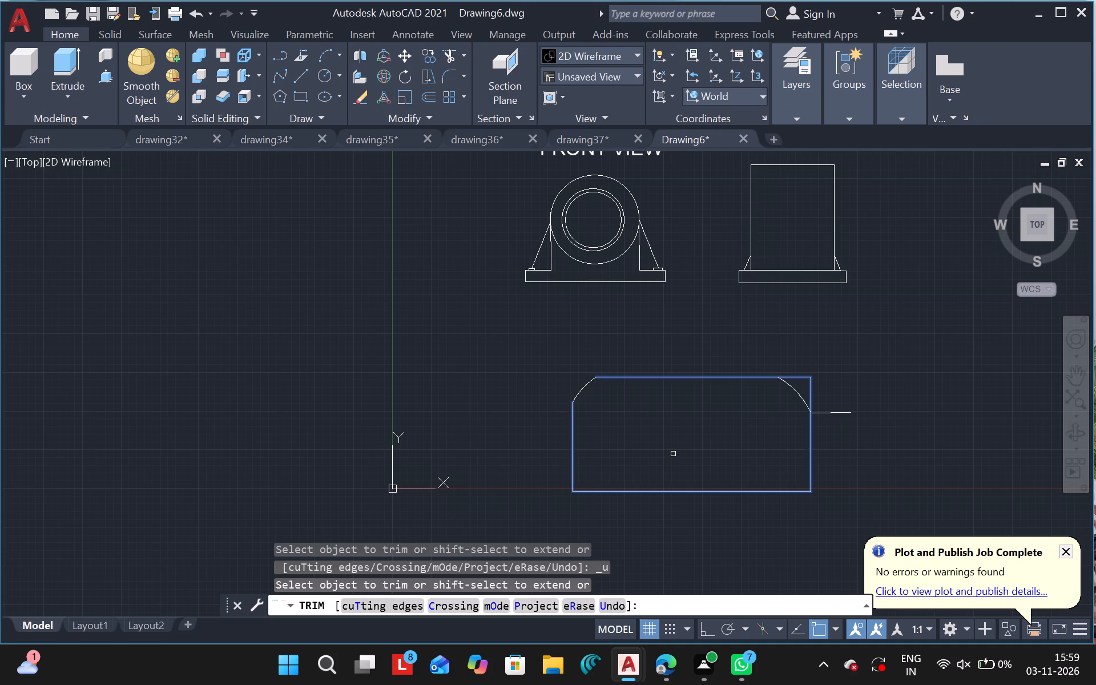
pyautogui.hotkey('ctrl', 'z')
pyautogui.hotkey('ctrl', 'z')
pyautogui.hotkey('ctrl', 'z')
pyautogui.hotkey('ctrl', 'z')
pyautogui.hotkey('ctrl', 'z')
pyautogui.hotkey('ctrl', 'z')
pyautogui.hotkey('ctrl', 'z')
pyautogui.press('Escape')
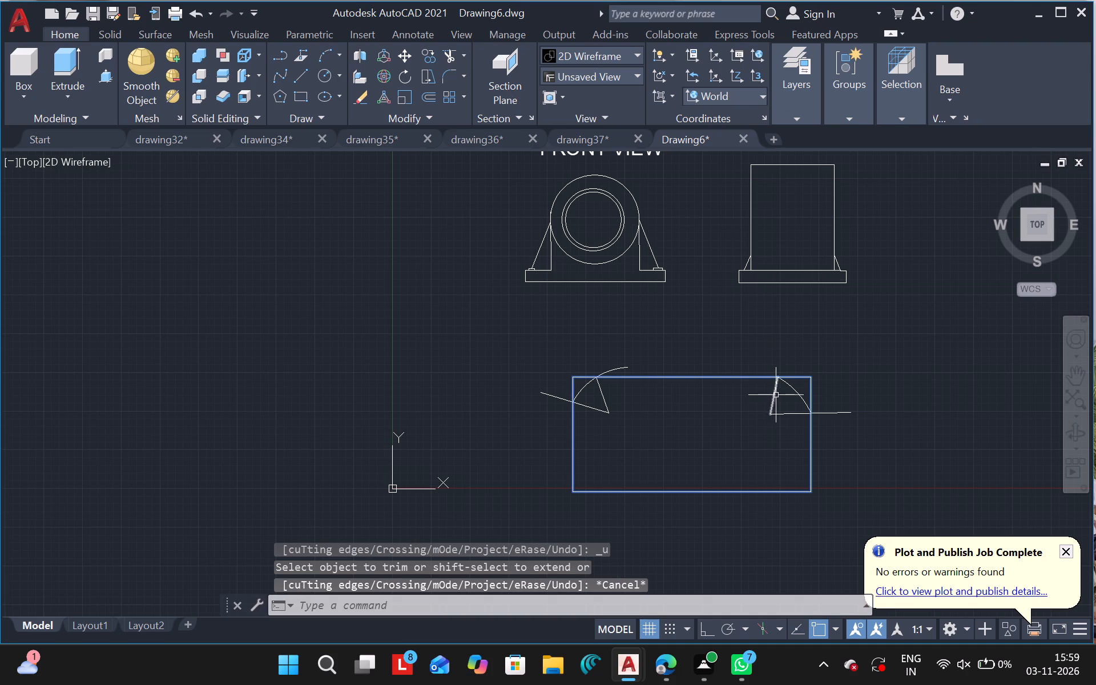
# Erase both guide lines and the corner arc at the lower rectangle's upper-right corner.
pyautogui.moveTo(773, 396); pyautogui.dragTo(837, 436)
pyautogui.press('Delete')
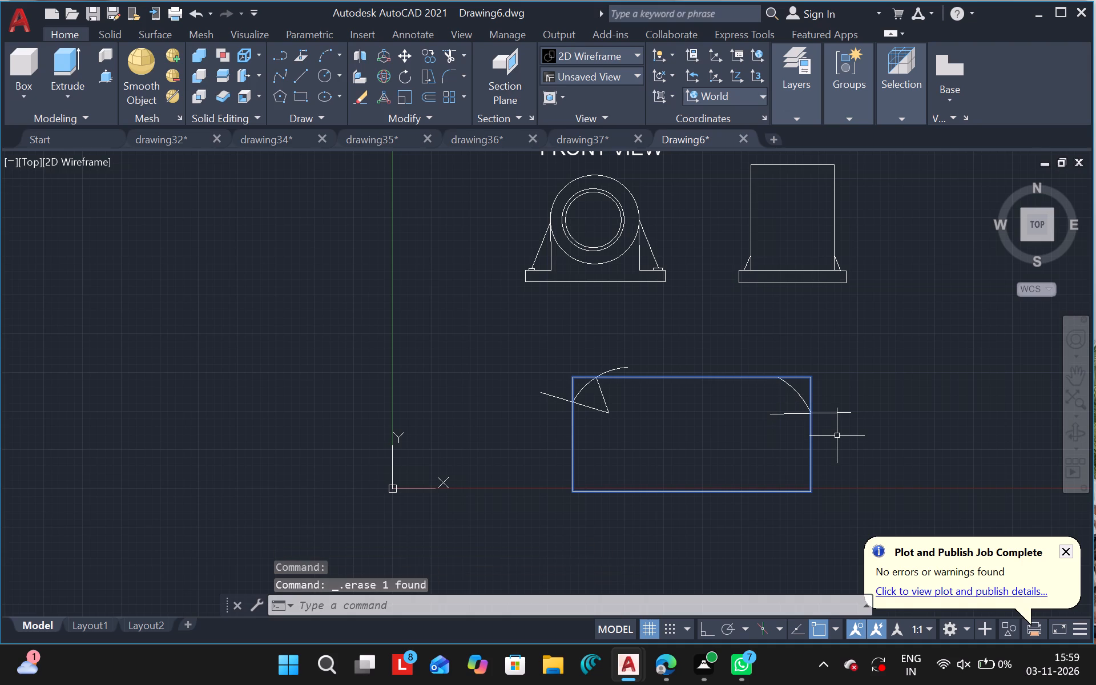
pyautogui.click(799, 388)
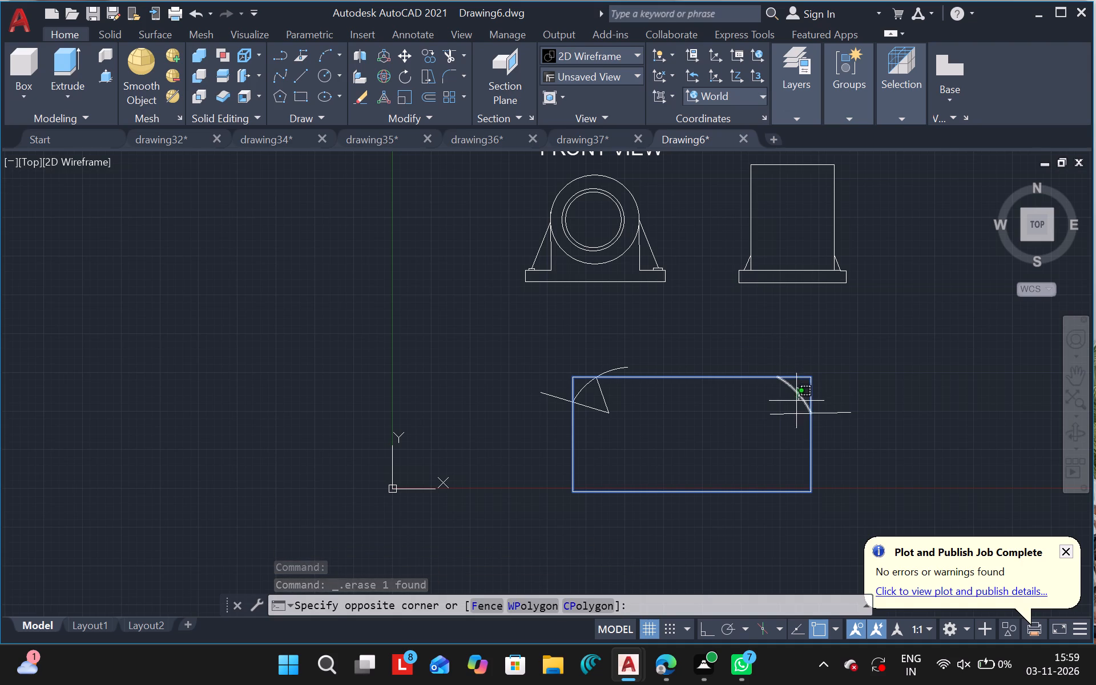
pyautogui.click(785, 419)
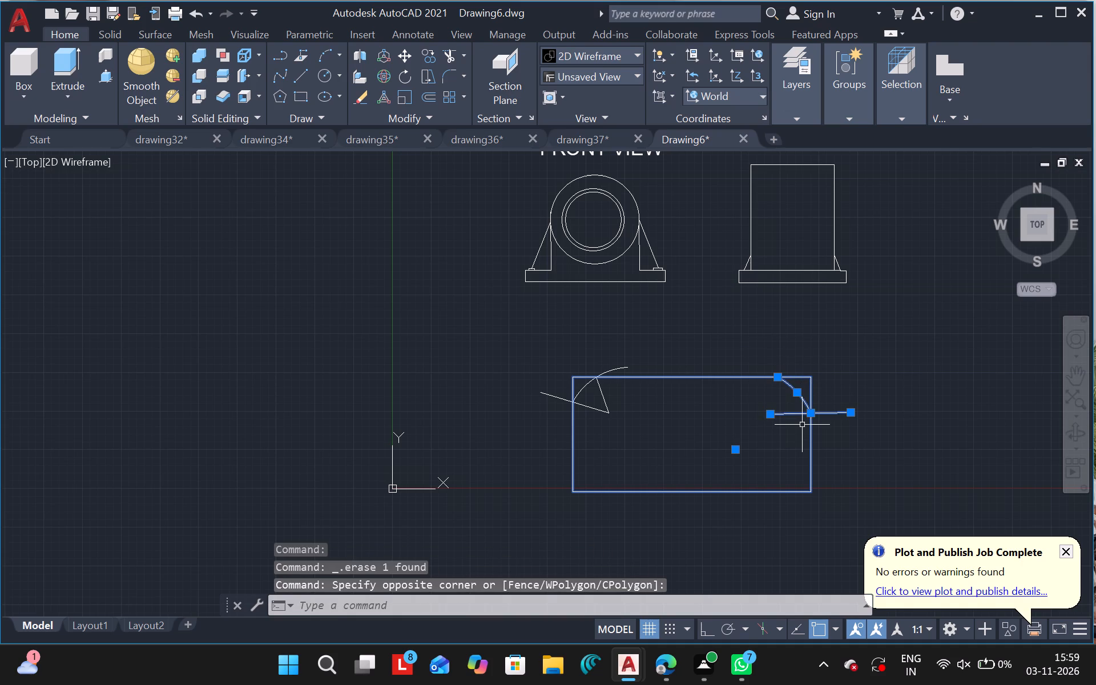
pyautogui.press('Delete')
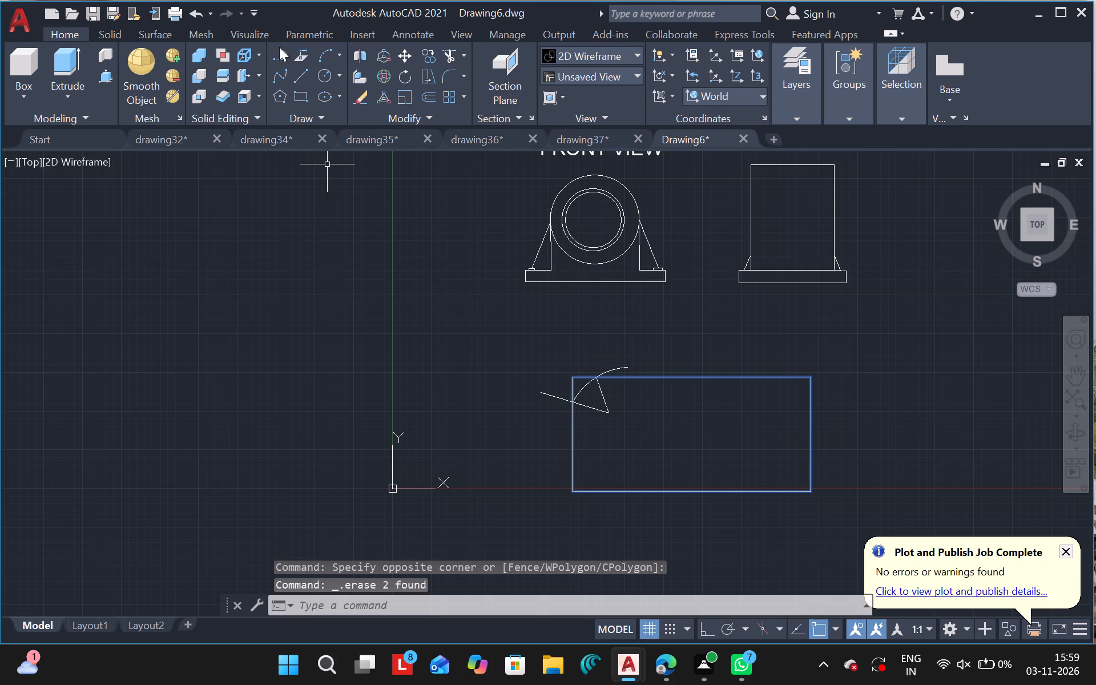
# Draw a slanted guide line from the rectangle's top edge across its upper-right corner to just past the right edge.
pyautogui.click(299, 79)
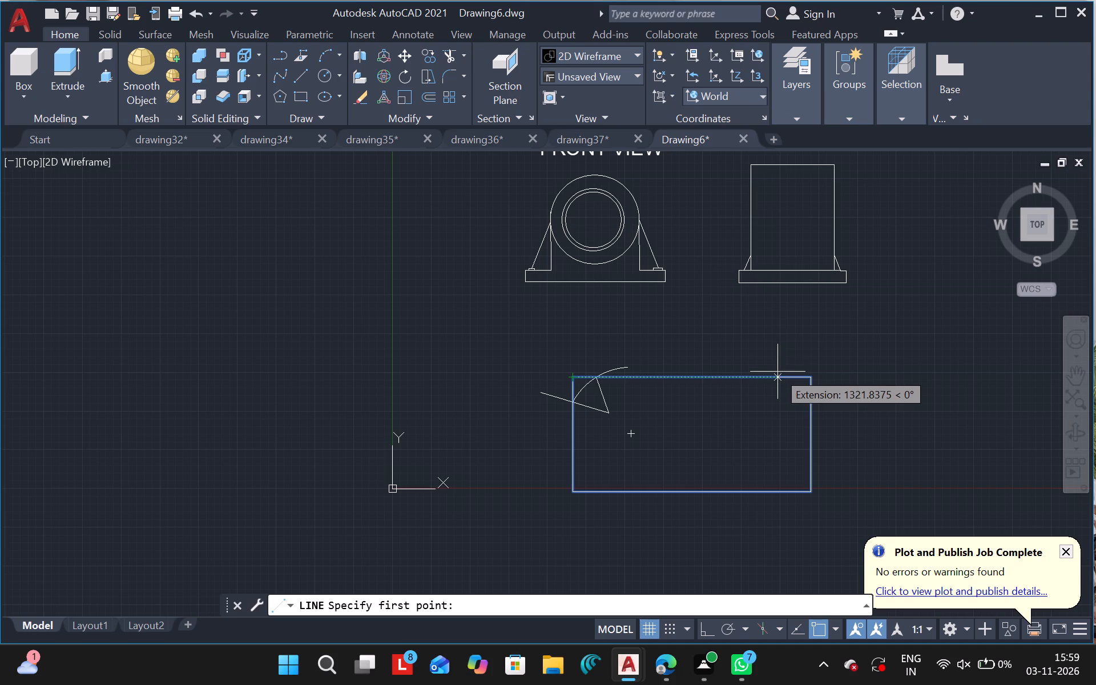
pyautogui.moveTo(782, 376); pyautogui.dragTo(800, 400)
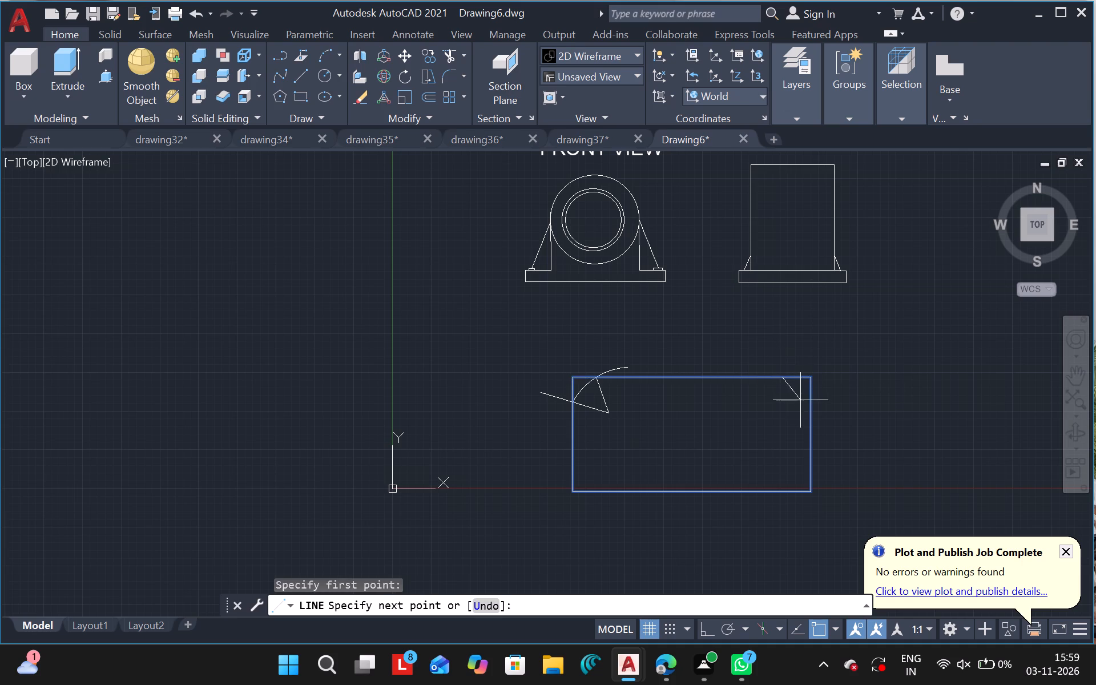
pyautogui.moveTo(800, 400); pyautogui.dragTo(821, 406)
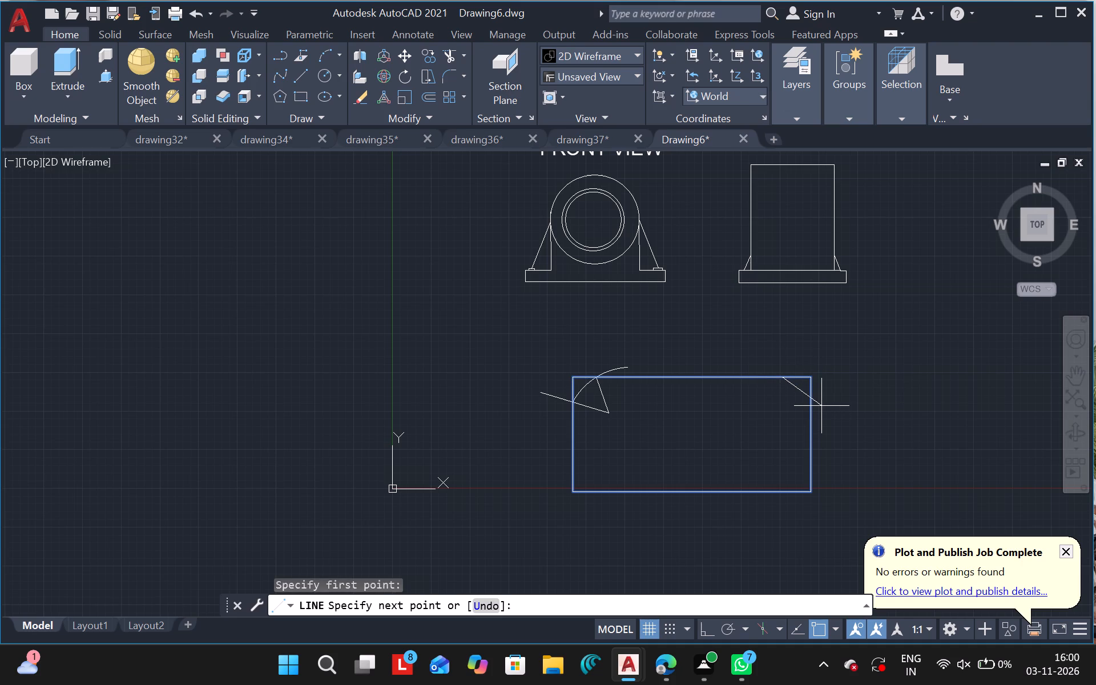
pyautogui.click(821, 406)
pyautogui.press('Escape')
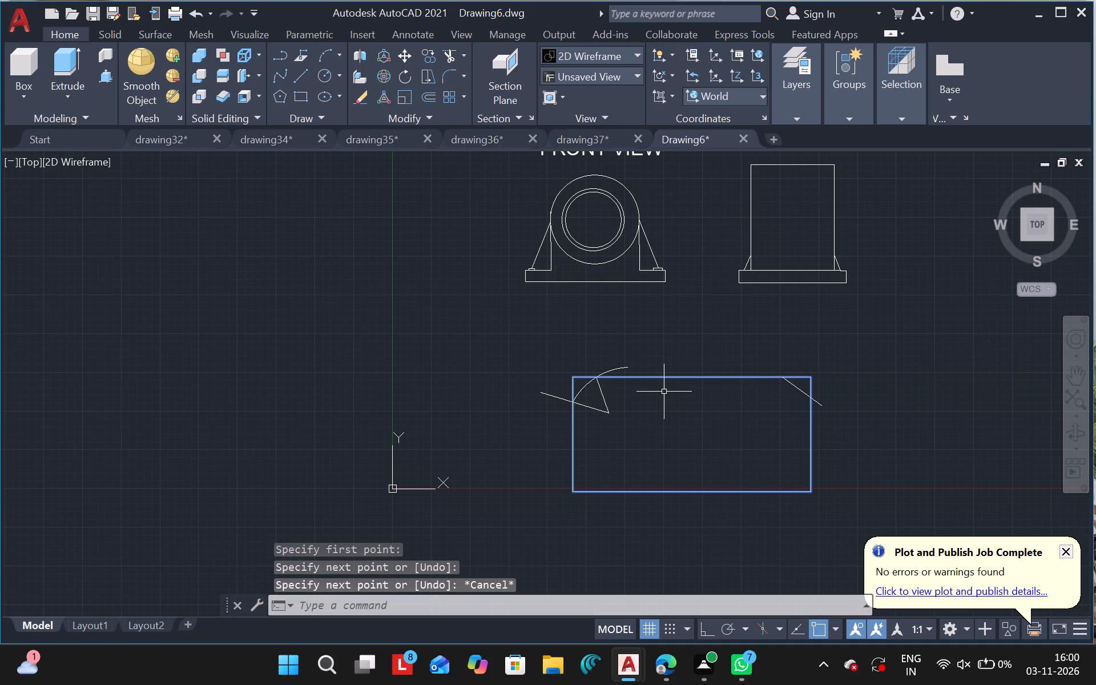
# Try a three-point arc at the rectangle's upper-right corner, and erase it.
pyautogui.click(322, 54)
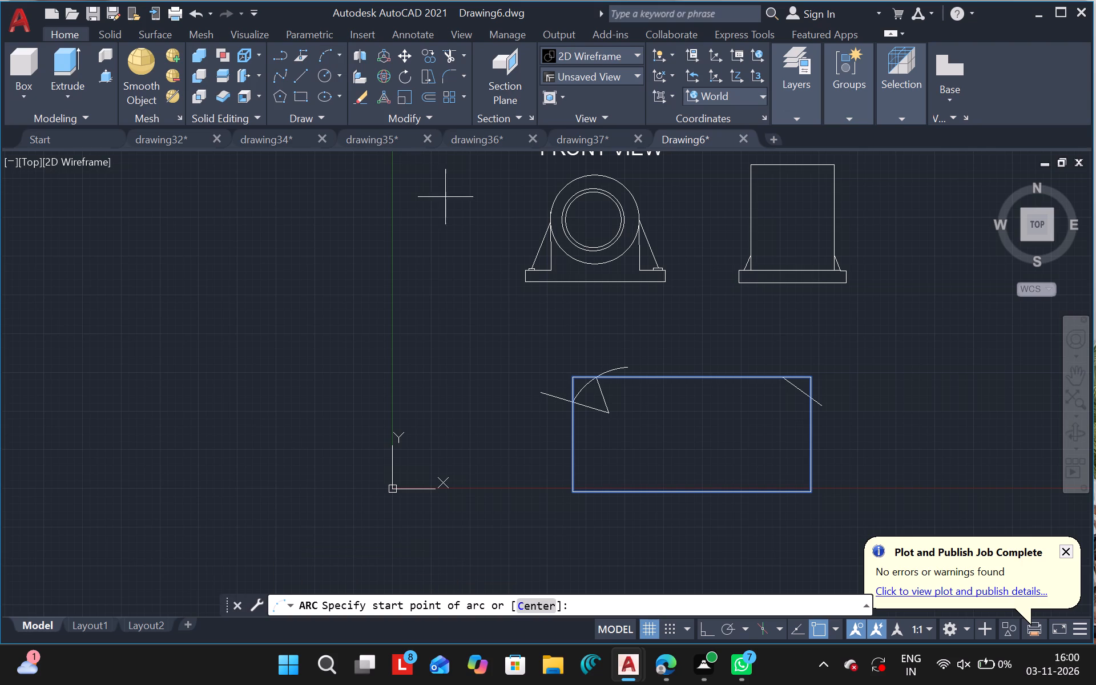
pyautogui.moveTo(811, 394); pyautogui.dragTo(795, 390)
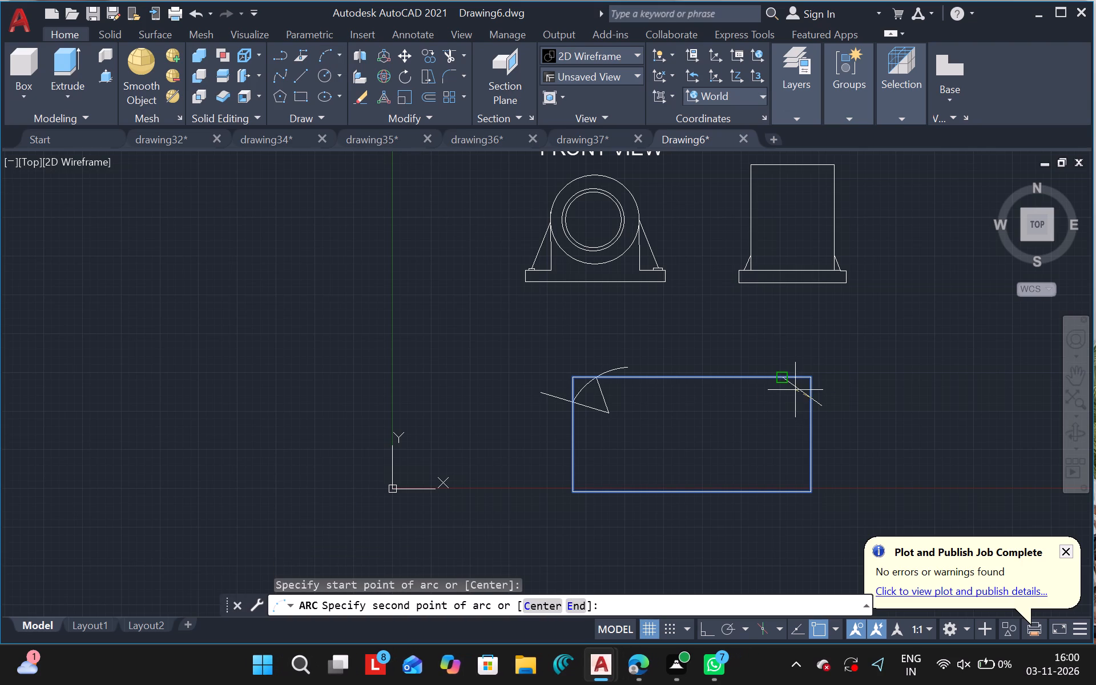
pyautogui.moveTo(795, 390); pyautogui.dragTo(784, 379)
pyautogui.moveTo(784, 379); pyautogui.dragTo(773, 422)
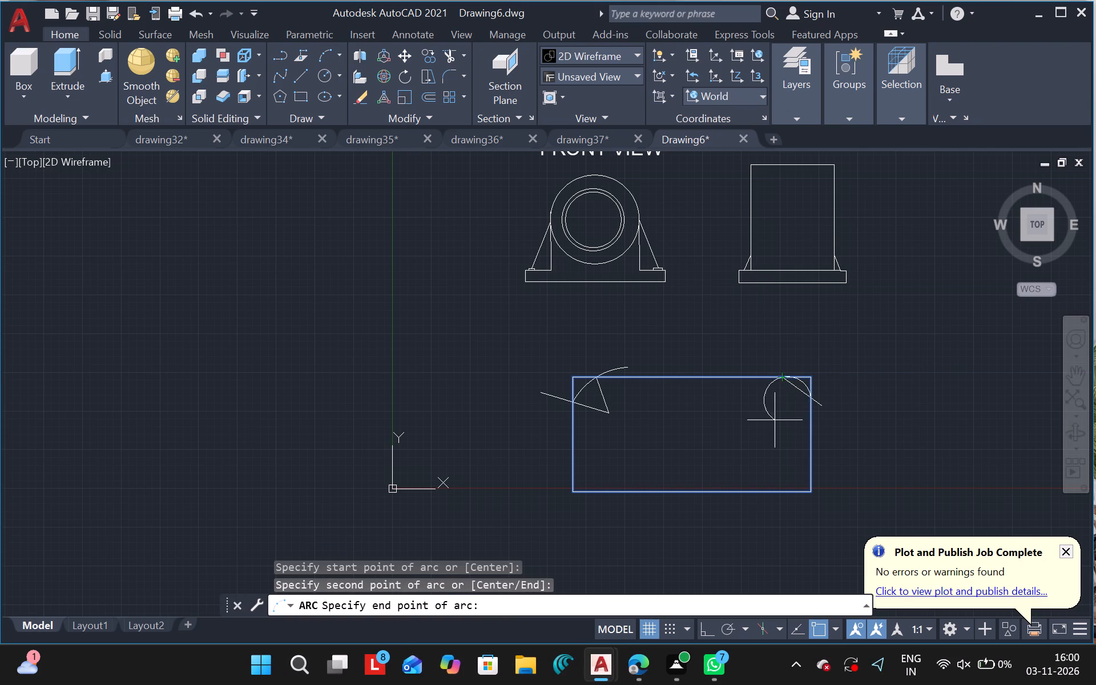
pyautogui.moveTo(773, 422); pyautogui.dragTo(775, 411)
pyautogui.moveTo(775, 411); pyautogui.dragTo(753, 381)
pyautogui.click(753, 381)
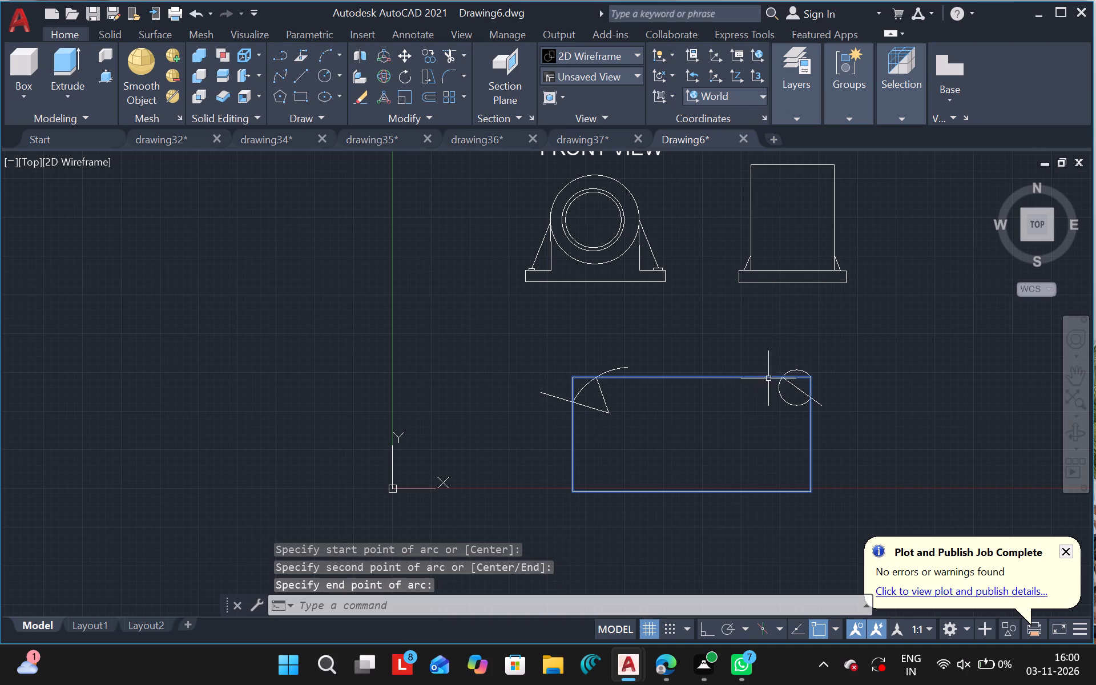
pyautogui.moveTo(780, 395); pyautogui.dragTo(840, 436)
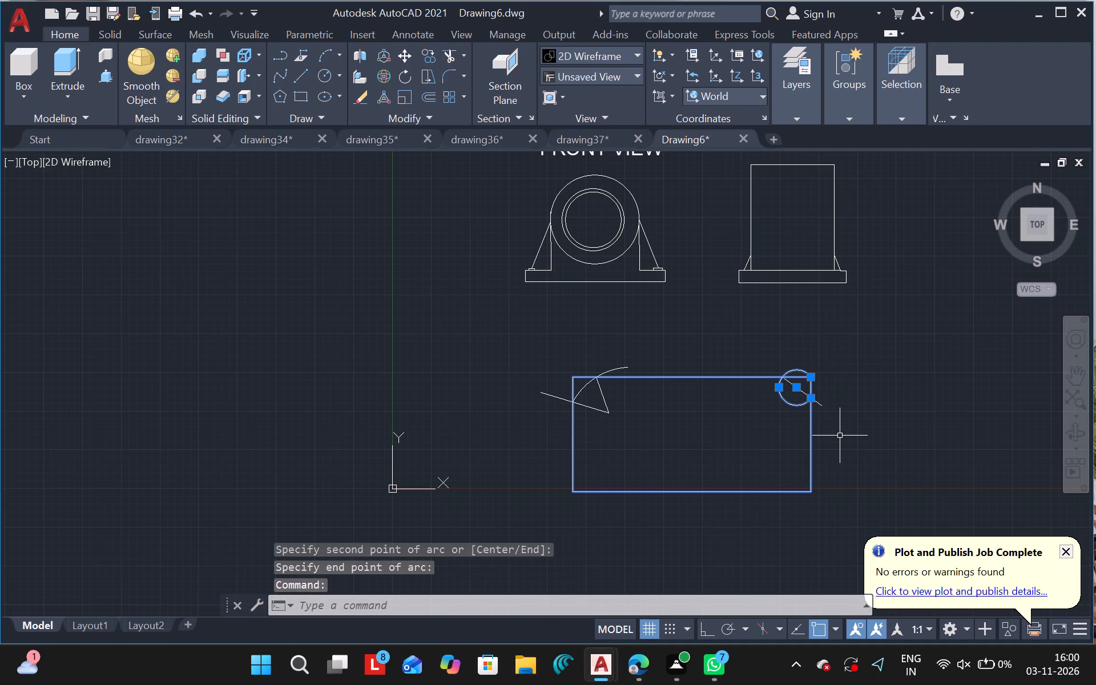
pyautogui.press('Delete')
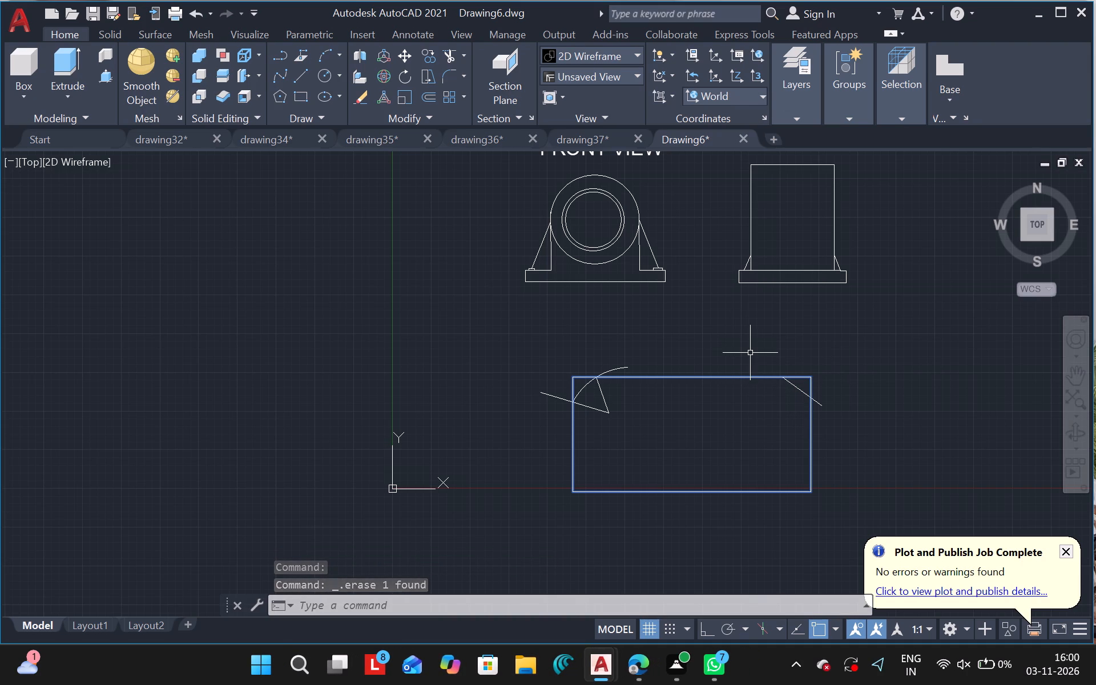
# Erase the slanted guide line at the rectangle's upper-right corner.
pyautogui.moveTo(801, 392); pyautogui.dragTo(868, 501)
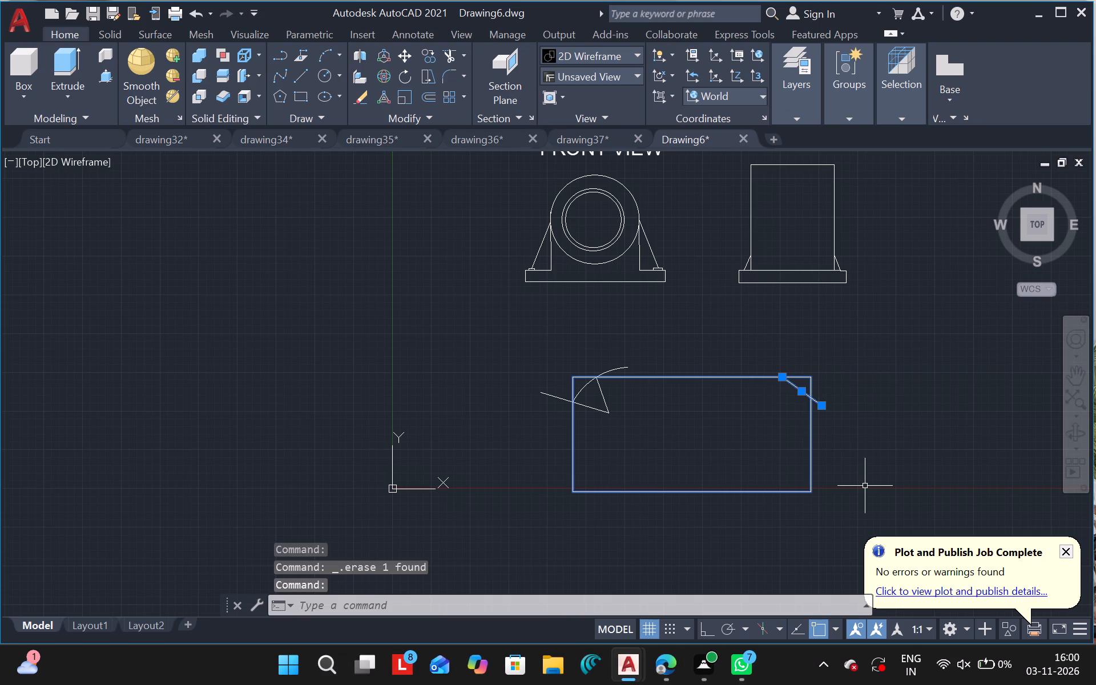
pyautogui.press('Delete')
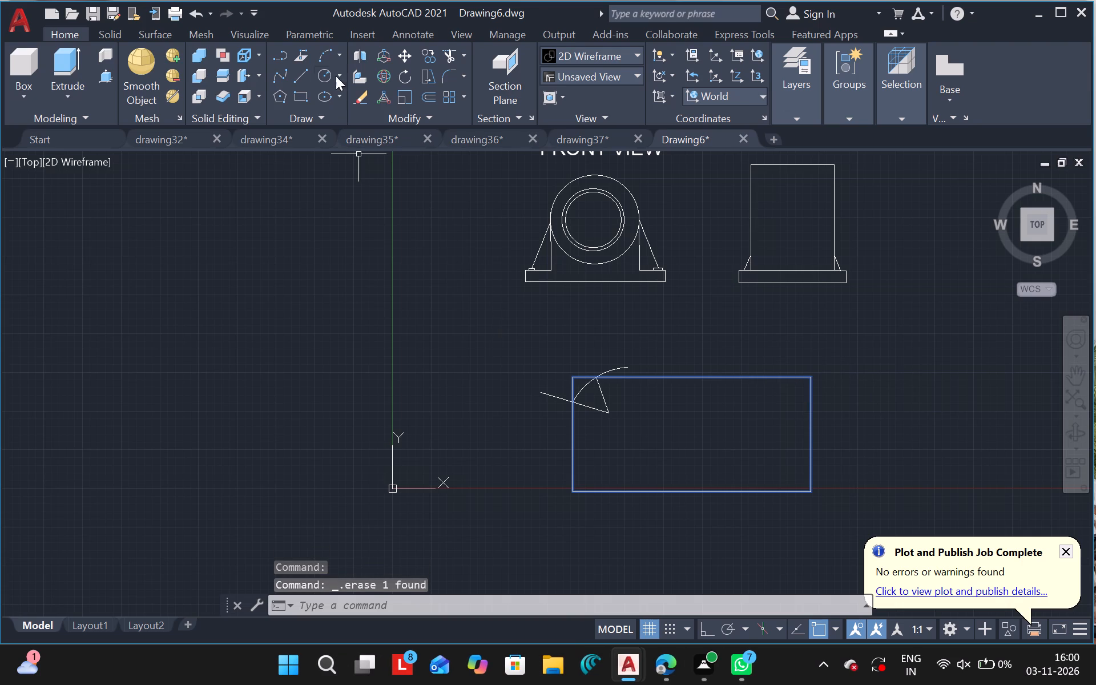
# Draw a diagonal guide line across the rectangle's upper-right corner, from above the top edge to beyond the right edge.
pyautogui.click(302, 70)
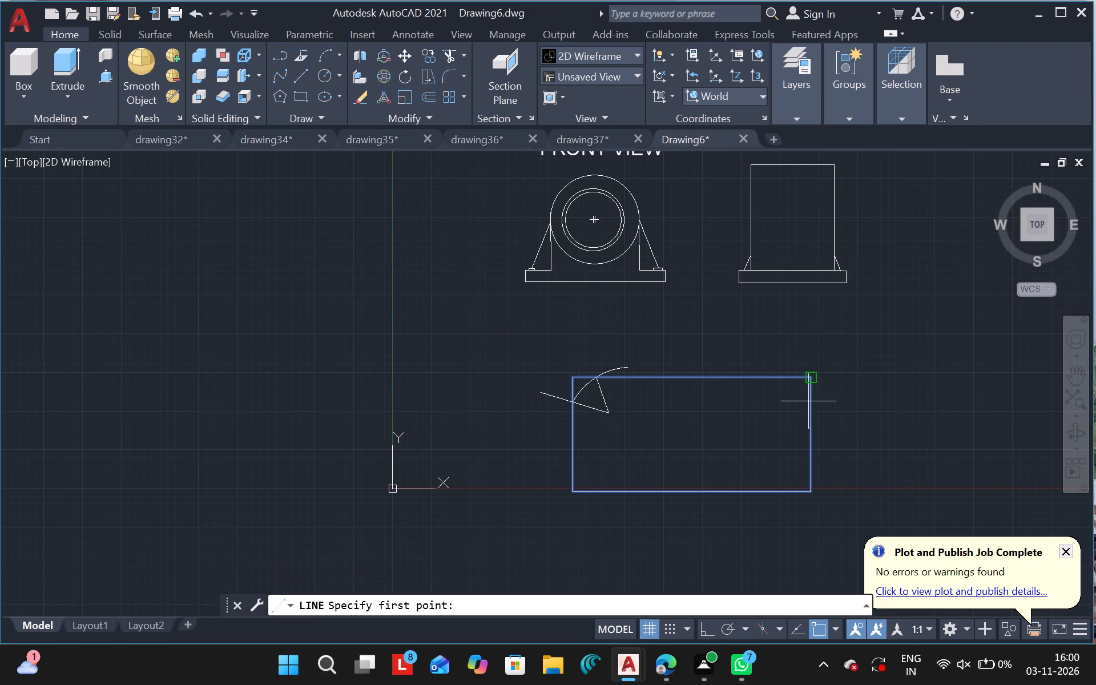
pyautogui.moveTo(780, 368); pyautogui.dragTo(819, 408)
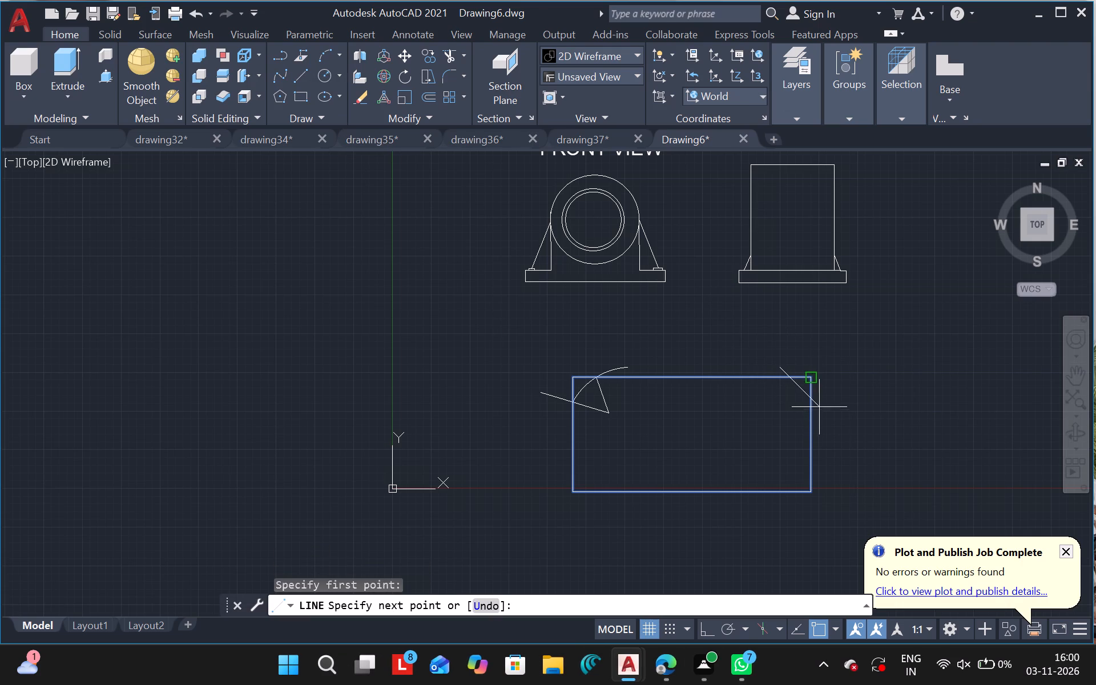
pyautogui.moveTo(819, 408); pyautogui.dragTo(823, 414)
pyautogui.click(823, 414)
pyautogui.press('Escape')
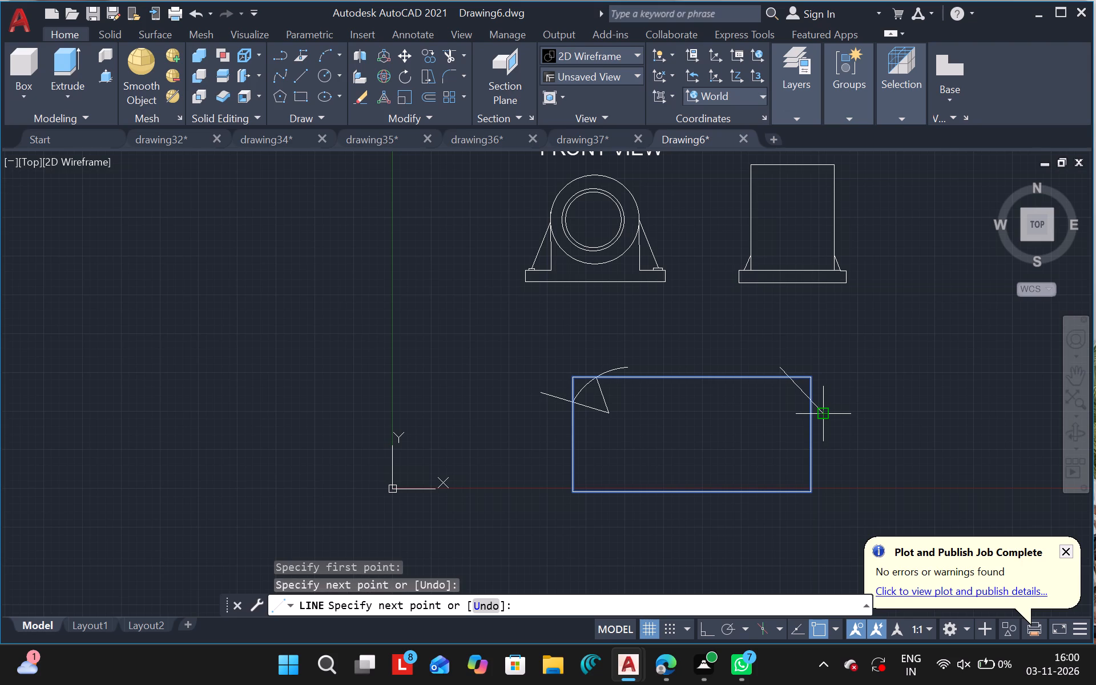
pyautogui.click(823, 414)
pyautogui.press('`')
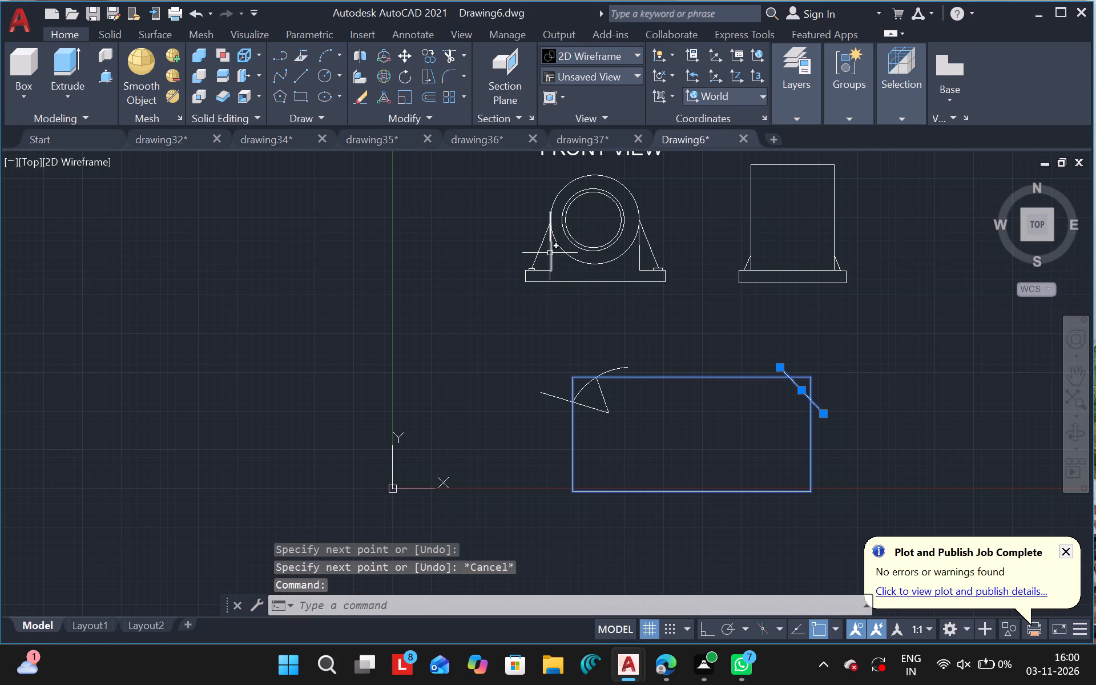
pyautogui.press('Escape')
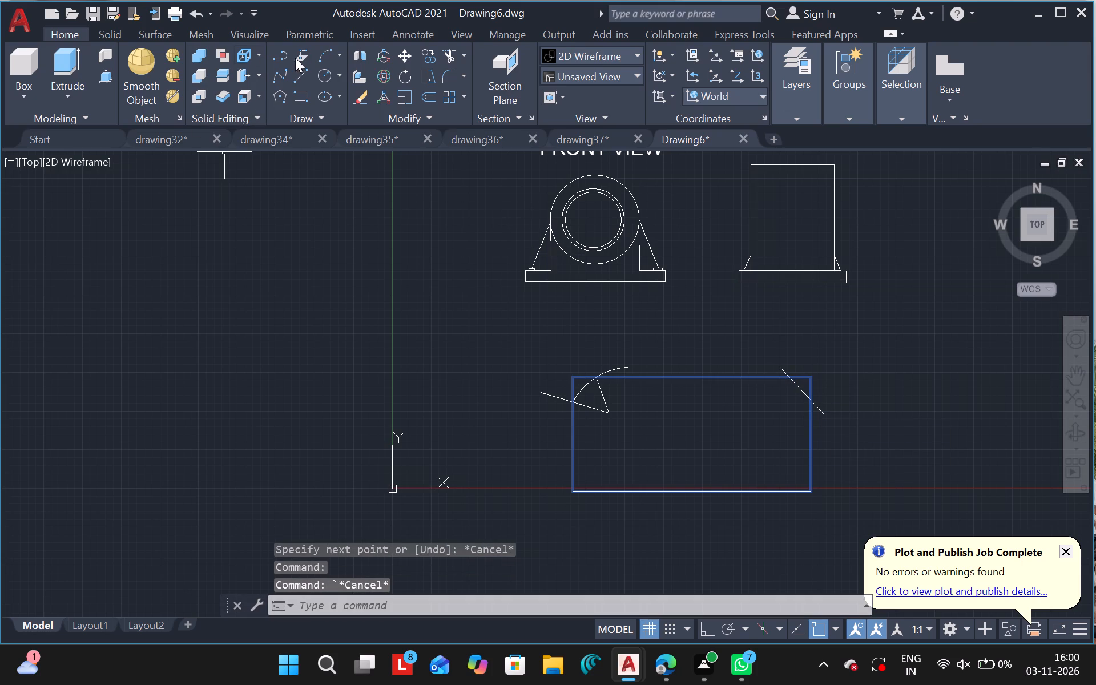
# Draw a three-point arc from the rectangle's right edge, over near the top edge, ending inside the rectangle's upper-right area.
pyautogui.click(319, 58)
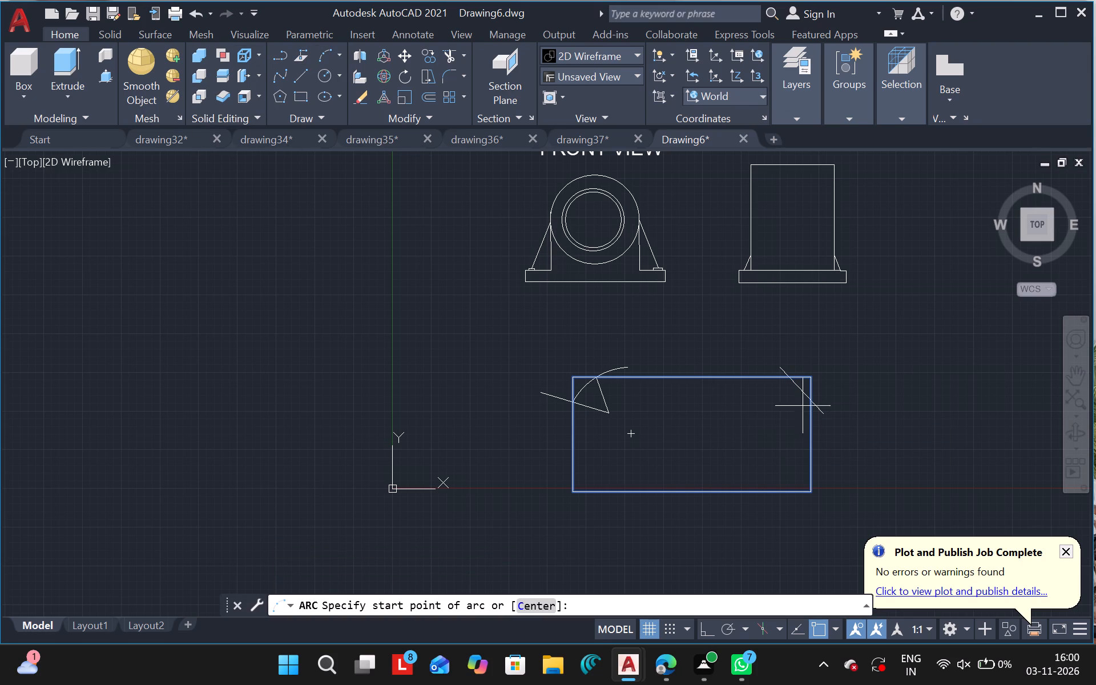
pyautogui.moveTo(809, 398); pyautogui.dragTo(787, 381)
pyautogui.moveTo(787, 381); pyautogui.dragTo(787, 432)
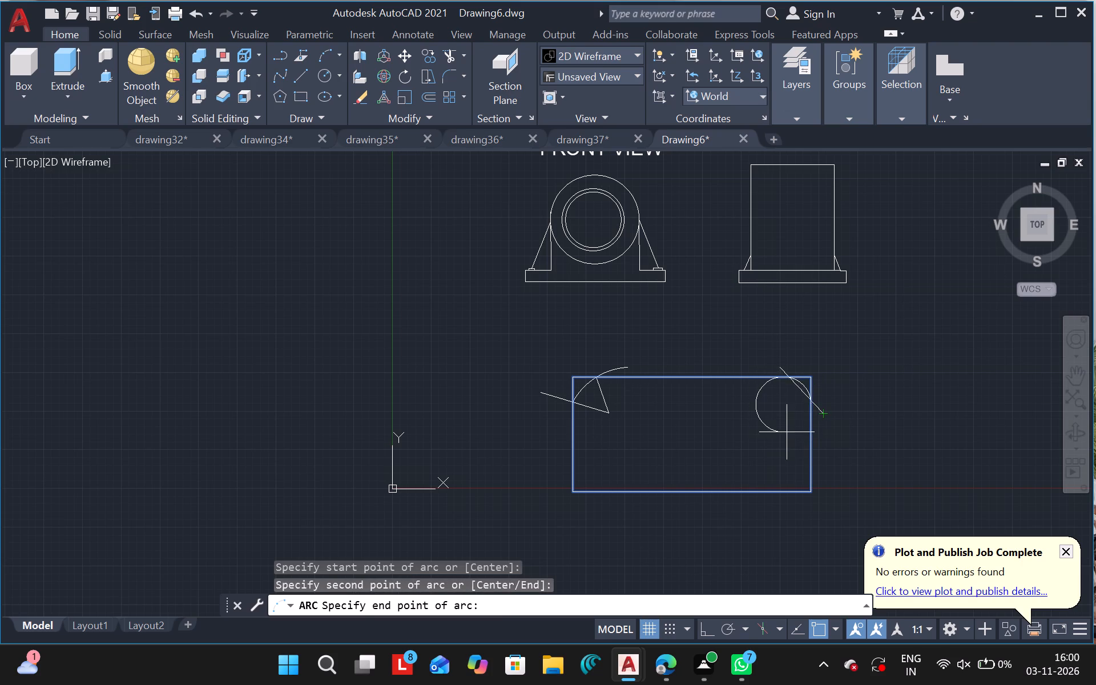
pyautogui.moveTo(787, 432); pyautogui.dragTo(752, 410)
pyautogui.click(752, 410)
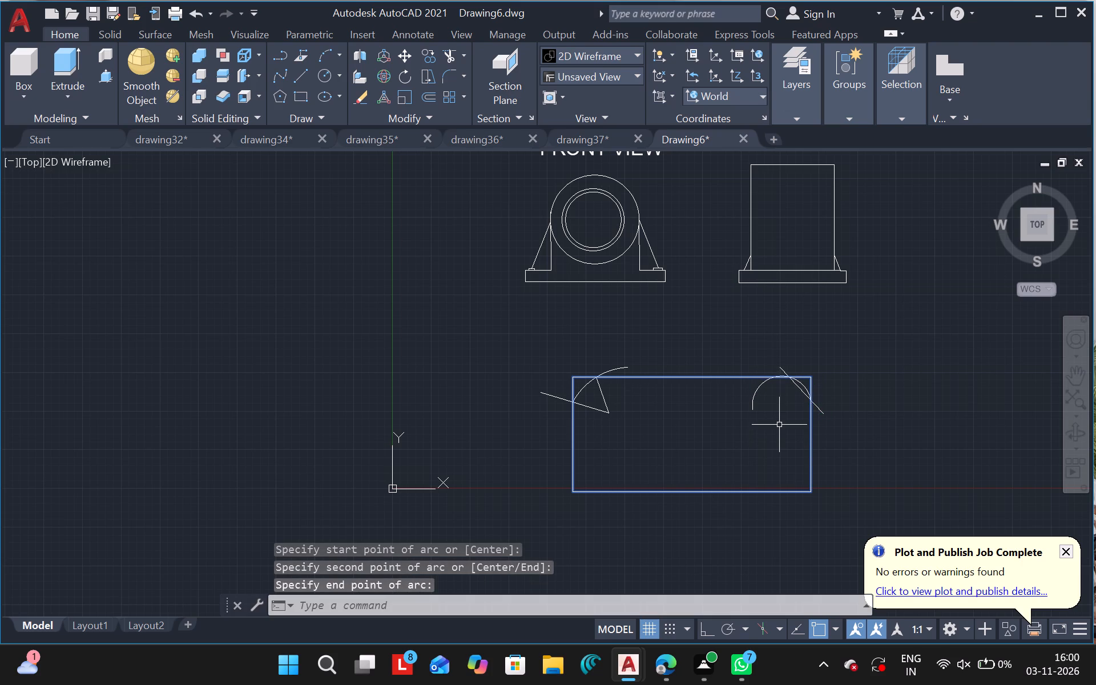
# Trim away the slanted guide lines and the arc's overhang above the top edge at the lower rectangle's upper-left corner.
pyautogui.write('TR')
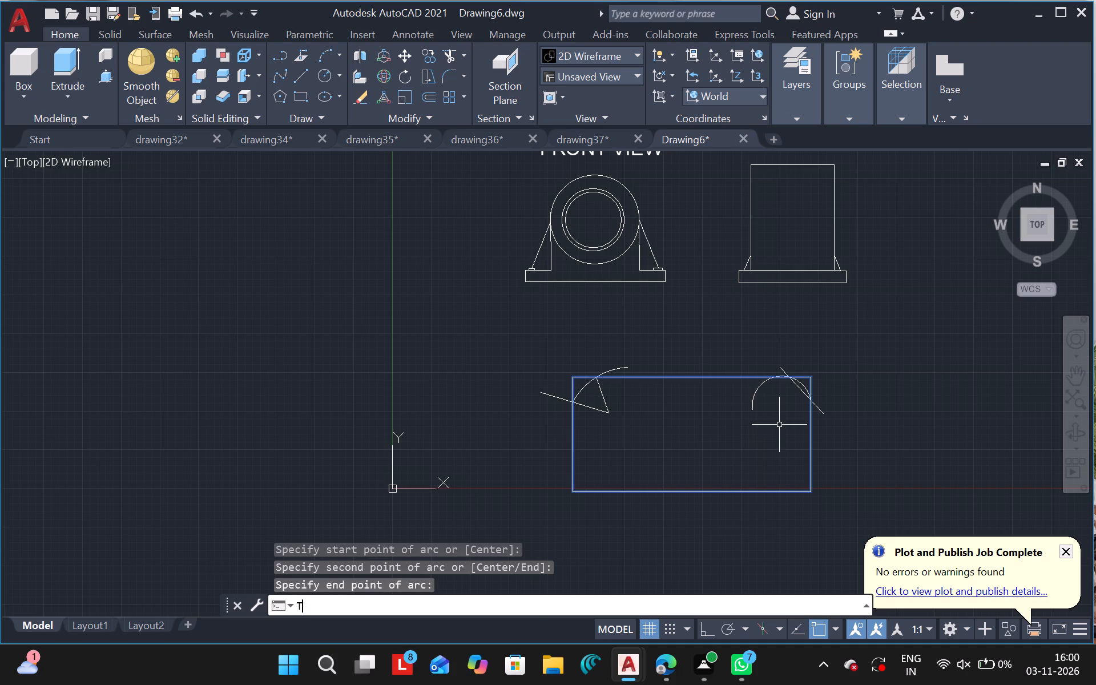
pyautogui.click(321, 442)
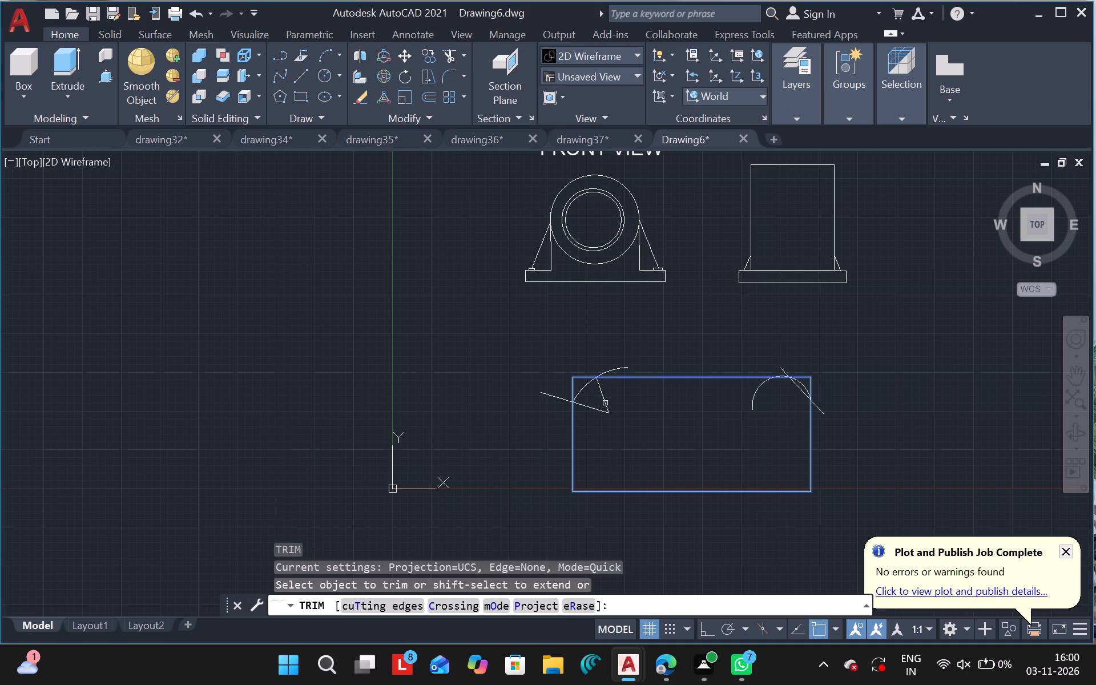
pyautogui.moveTo(605, 403); pyautogui.dragTo(595, 411)
pyautogui.moveTo(595, 411); pyautogui.dragTo(542, 392)
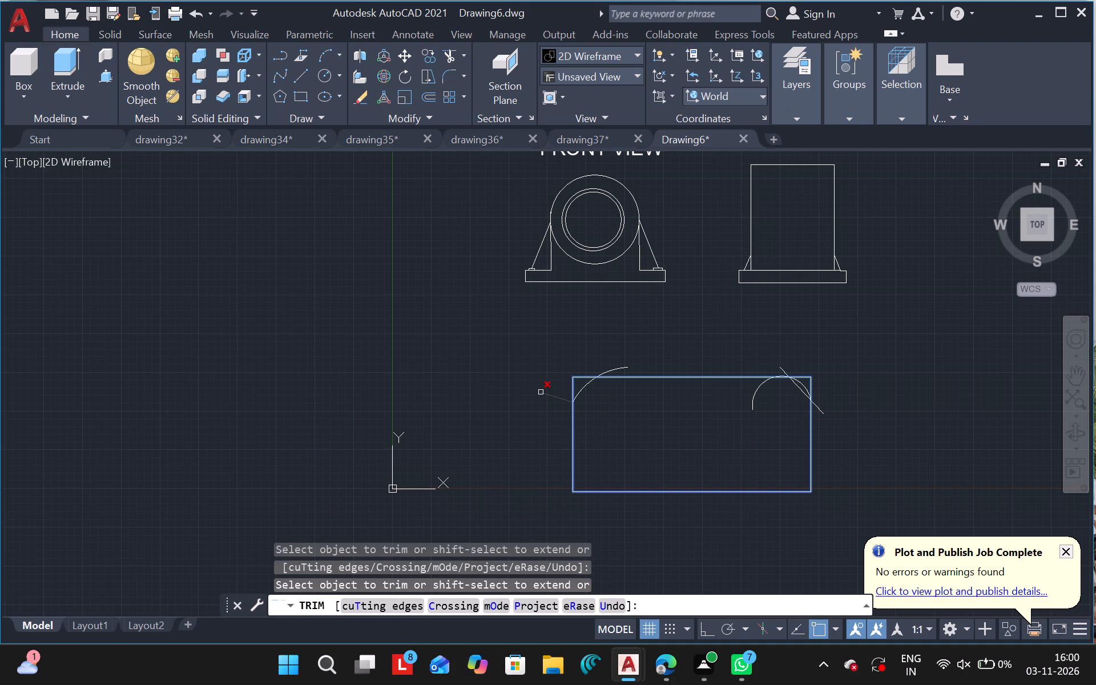
pyautogui.moveTo(542, 392); pyautogui.dragTo(542, 390)
pyautogui.click(542, 390)
pyautogui.moveTo(615, 366); pyautogui.dragTo(759, 377)
# Trim away the diagonal guide line and the arc's inner leg at the rectangle's upper-right corner, leaving only the corner arc.
pyautogui.moveTo(759, 377); pyautogui.dragTo(763, 387)
pyautogui.moveTo(763, 387); pyautogui.dragTo(795, 388)
pyautogui.moveTo(795, 388); pyautogui.dragTo(780, 370)
pyautogui.moveTo(780, 370); pyautogui.dragTo(841, 418)
pyautogui.moveTo(841, 418); pyautogui.dragTo(820, 412)
pyautogui.moveTo(820, 412); pyautogui.dragTo(814, 385)
pyautogui.moveTo(814, 385); pyautogui.dragTo(819, 381)
pyautogui.press('Escape')
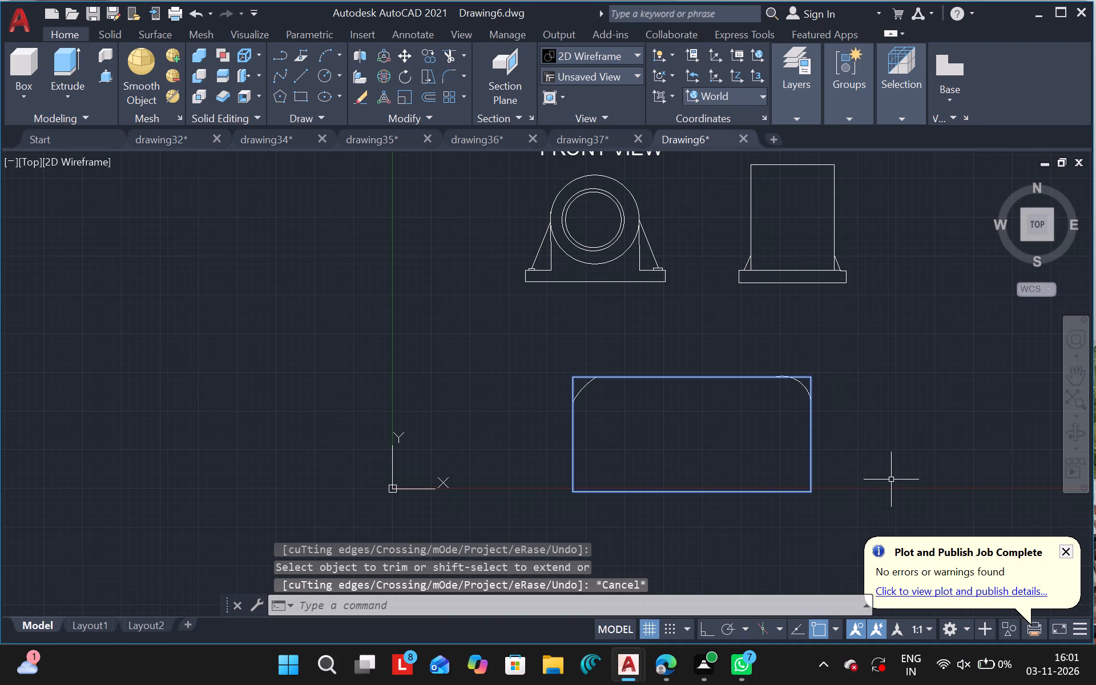
pyautogui.press('Escape')
pyautogui.press('Escape')
pyautogui.press('Escape')
pyautogui.press('Escape')
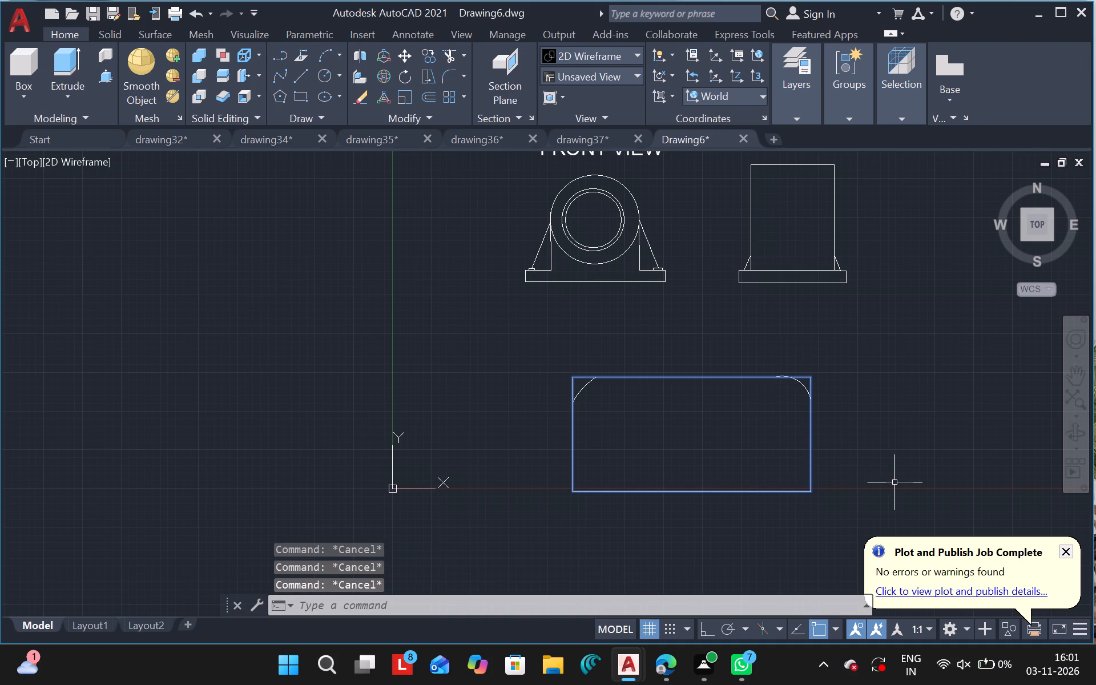
pyautogui.click(752, 493)
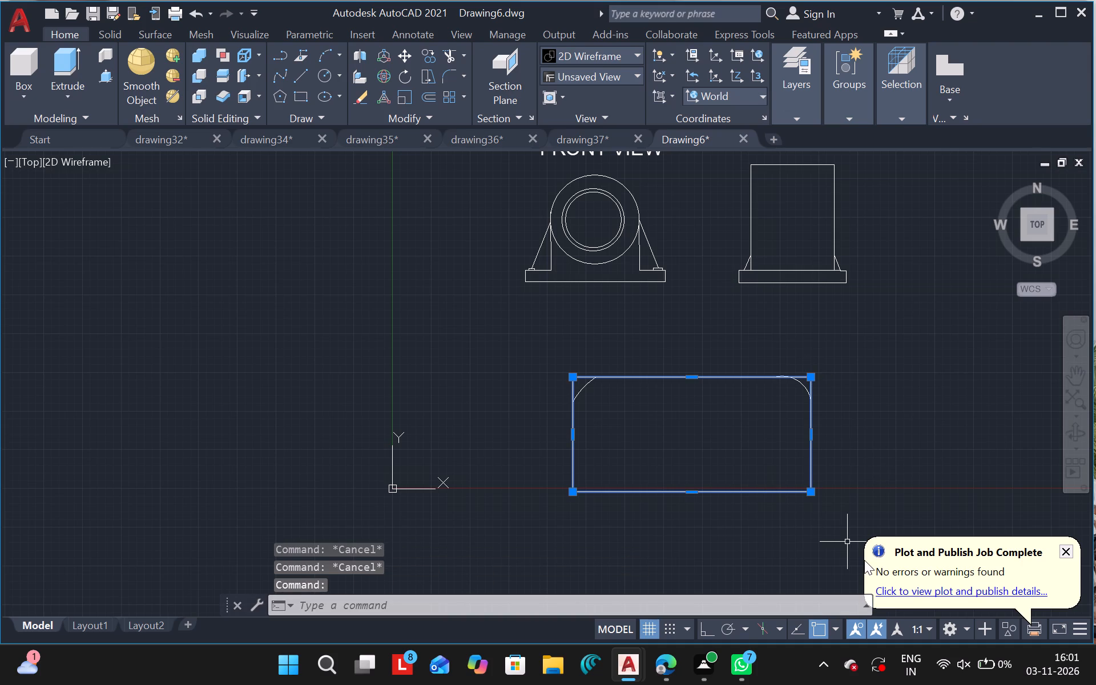
pyautogui.press('Escape')
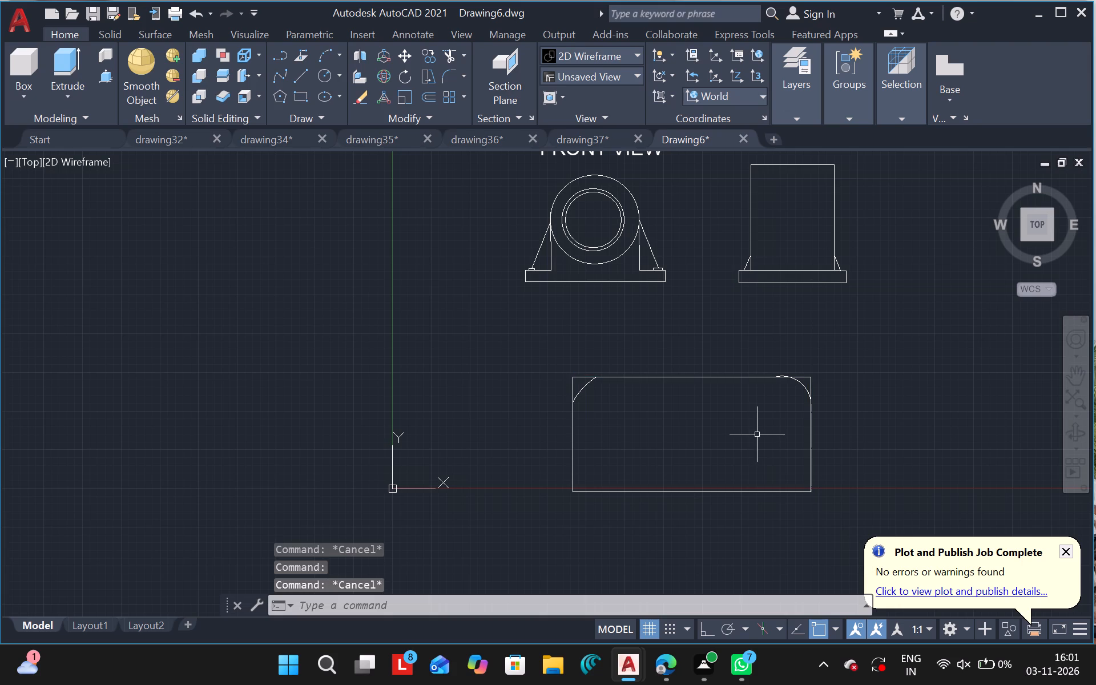
# Trim off the rectangle's two square upper corners outside the arcs, plus the right arc's leftover end at the top edge.
pyautogui.write('TR')
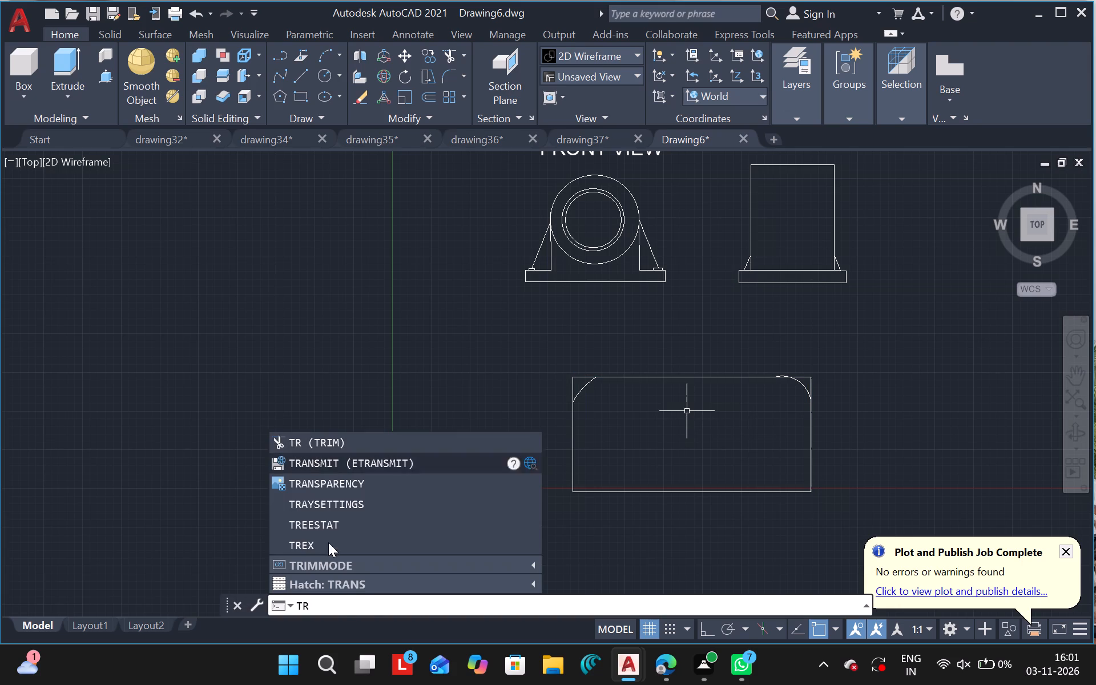
pyautogui.click(332, 437)
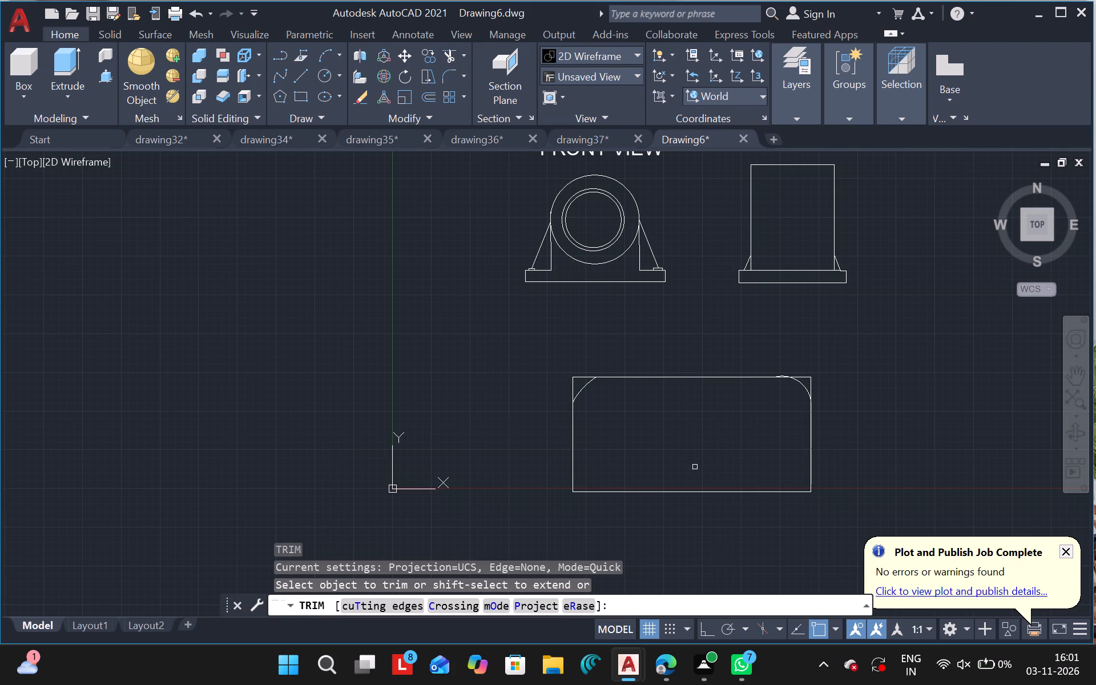
pyautogui.moveTo(573, 379); pyautogui.dragTo(581, 377)
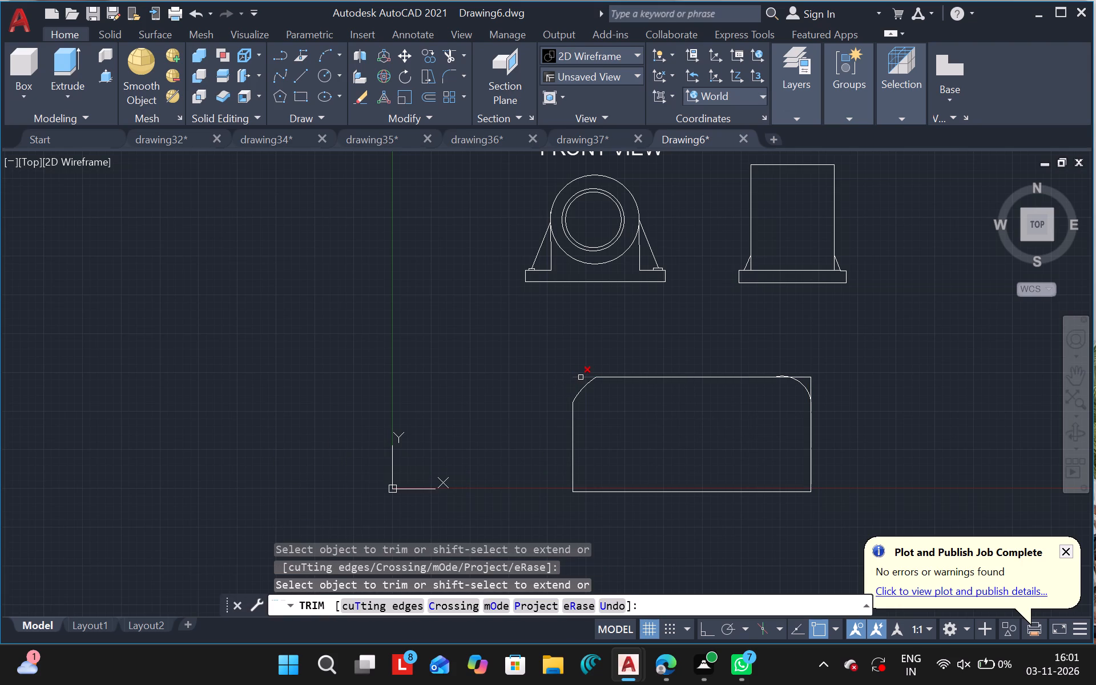
pyautogui.moveTo(581, 377); pyautogui.dragTo(582, 377)
pyautogui.moveTo(582, 377); pyautogui.dragTo(811, 376)
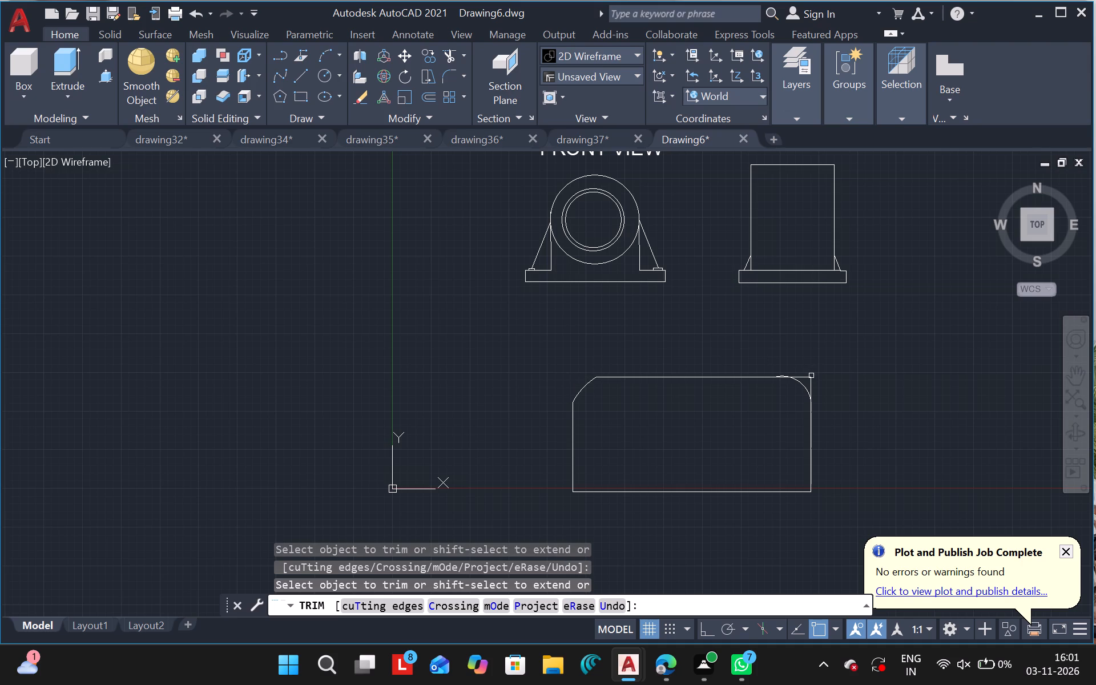
pyautogui.moveTo(811, 376); pyautogui.dragTo(808, 377)
pyautogui.click(808, 377)
pyautogui.moveTo(810, 381); pyautogui.dragTo(781, 374)
pyautogui.moveTo(781, 374); pyautogui.dragTo(783, 376)
pyautogui.moveTo(783, 376); pyautogui.dragTo(835, 387)
pyautogui.moveTo(835, 387); pyautogui.dragTo(841, 358)
pyautogui.press('Escape')
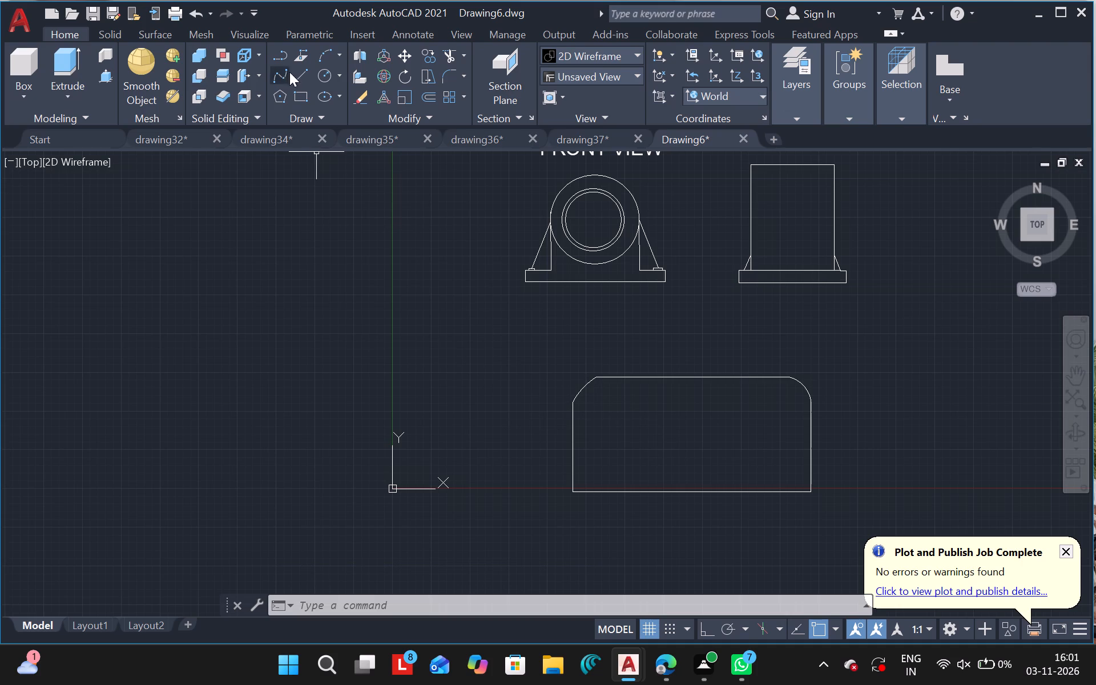
# Draw a small circle inside the left part of the round-cornered rectangle, about midway up.
pyautogui.click(323, 75)
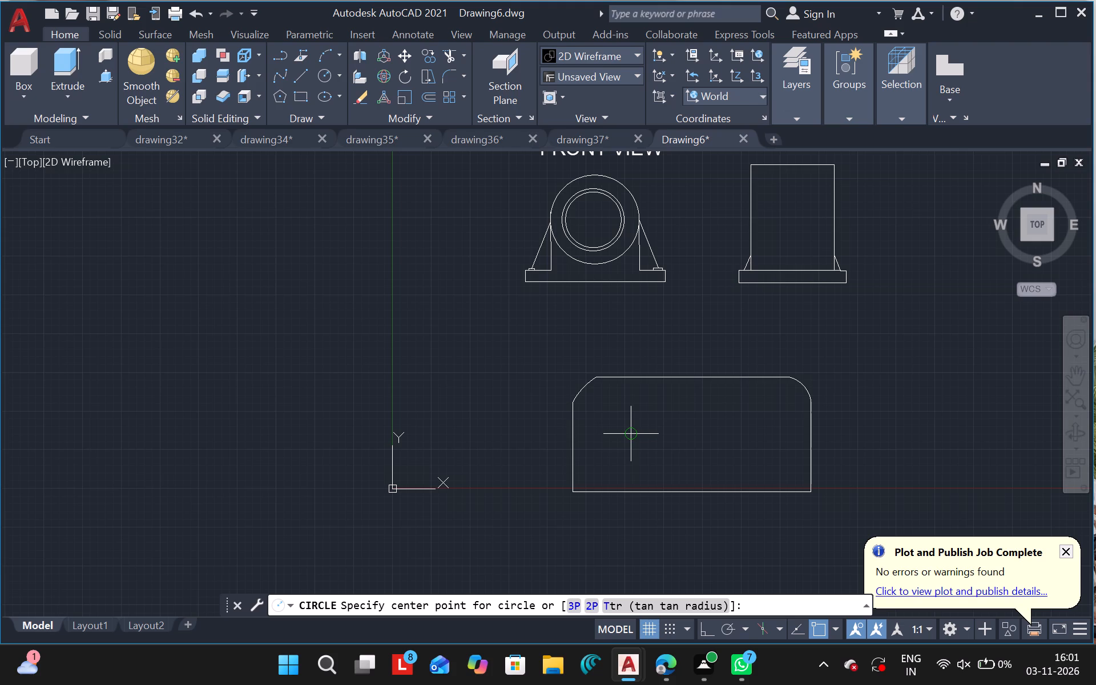
pyautogui.moveTo(630, 435); pyautogui.dragTo(634, 460)
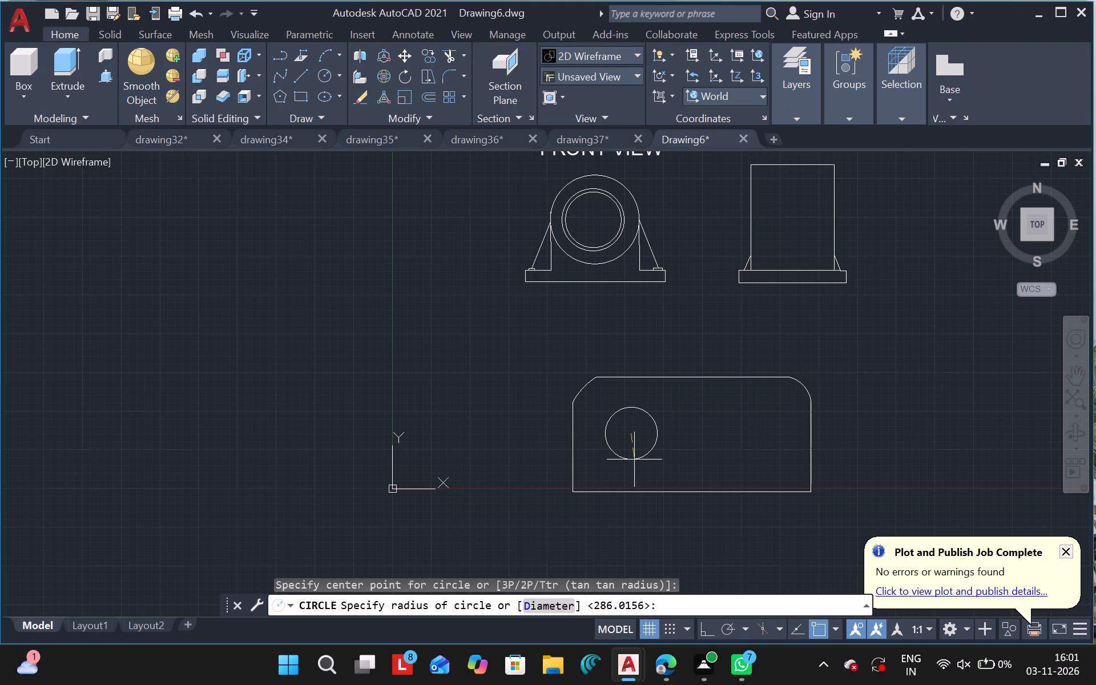
pyautogui.moveTo(634, 460); pyautogui.dragTo(632, 455)
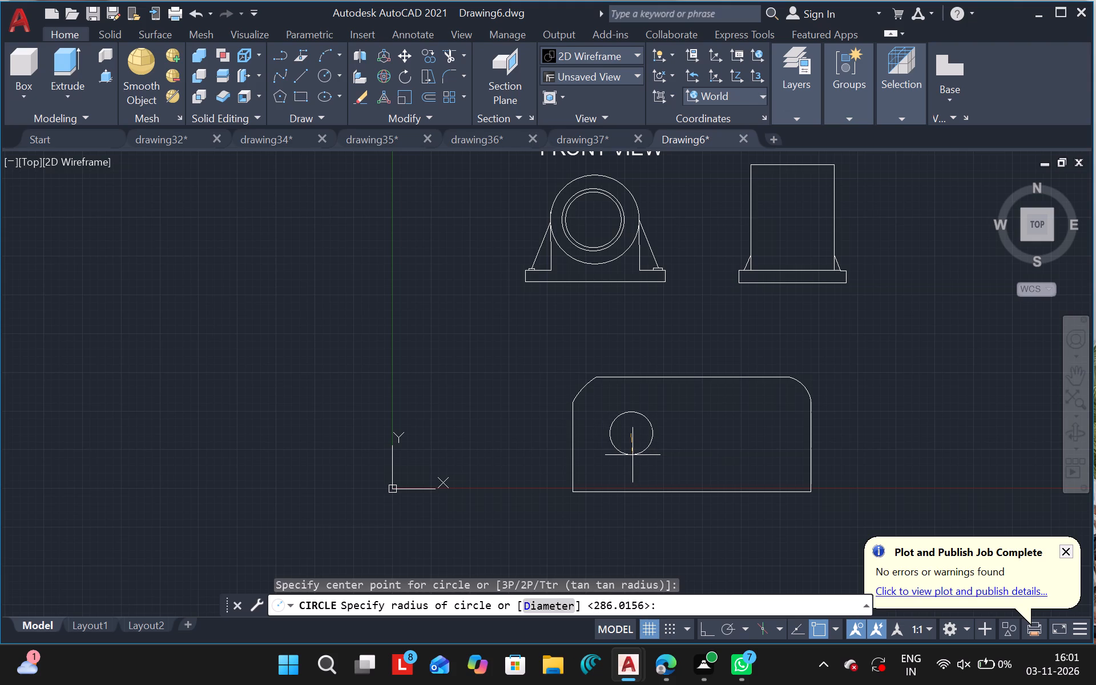
pyautogui.click(632, 455)
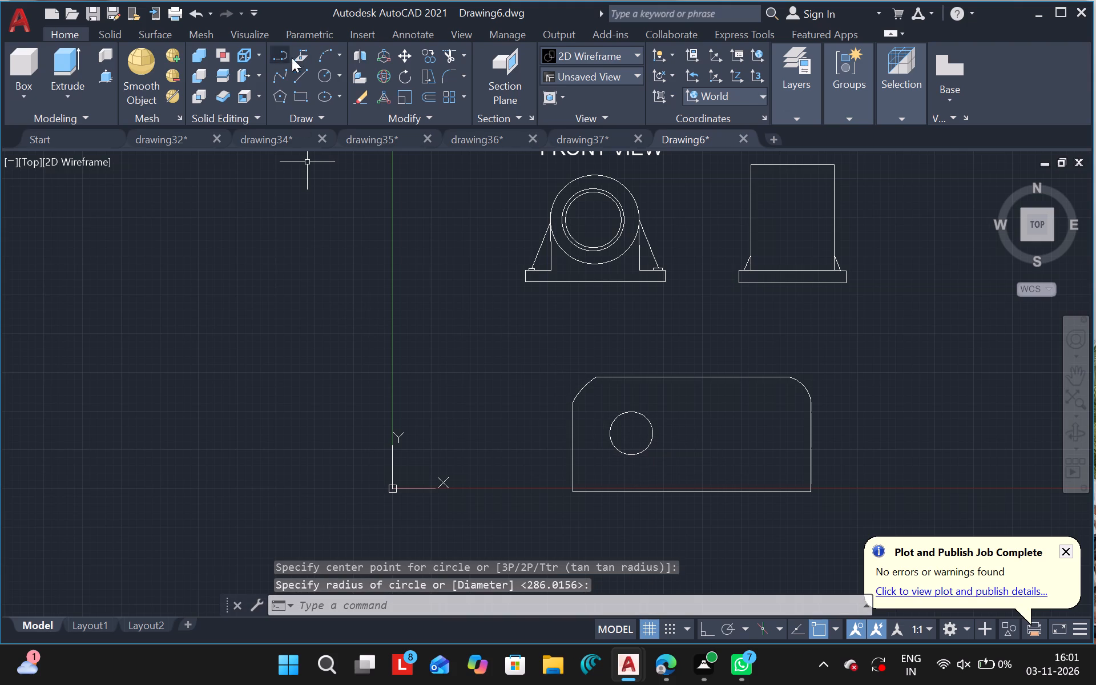
pyautogui.click(323, 81)
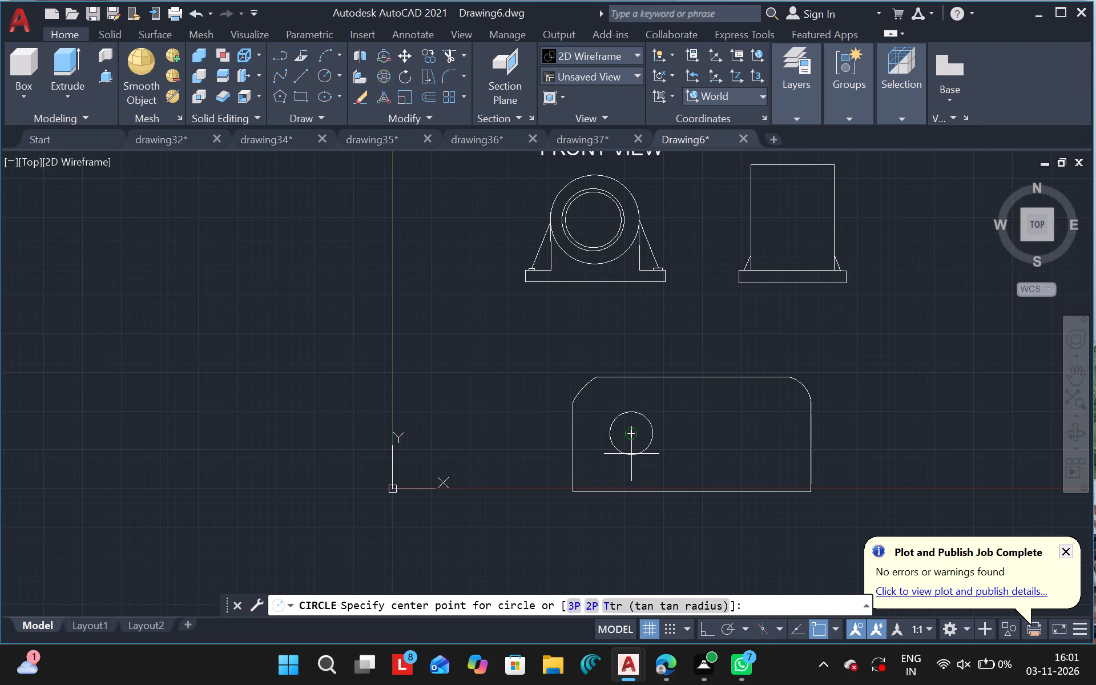
pyautogui.press('Escape')
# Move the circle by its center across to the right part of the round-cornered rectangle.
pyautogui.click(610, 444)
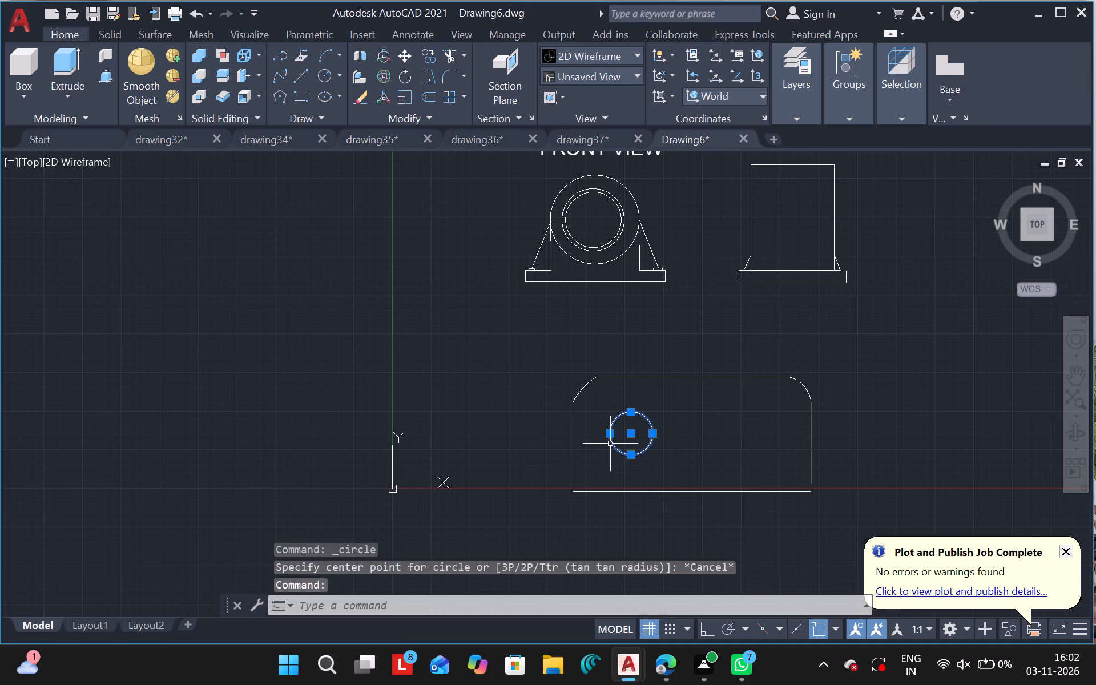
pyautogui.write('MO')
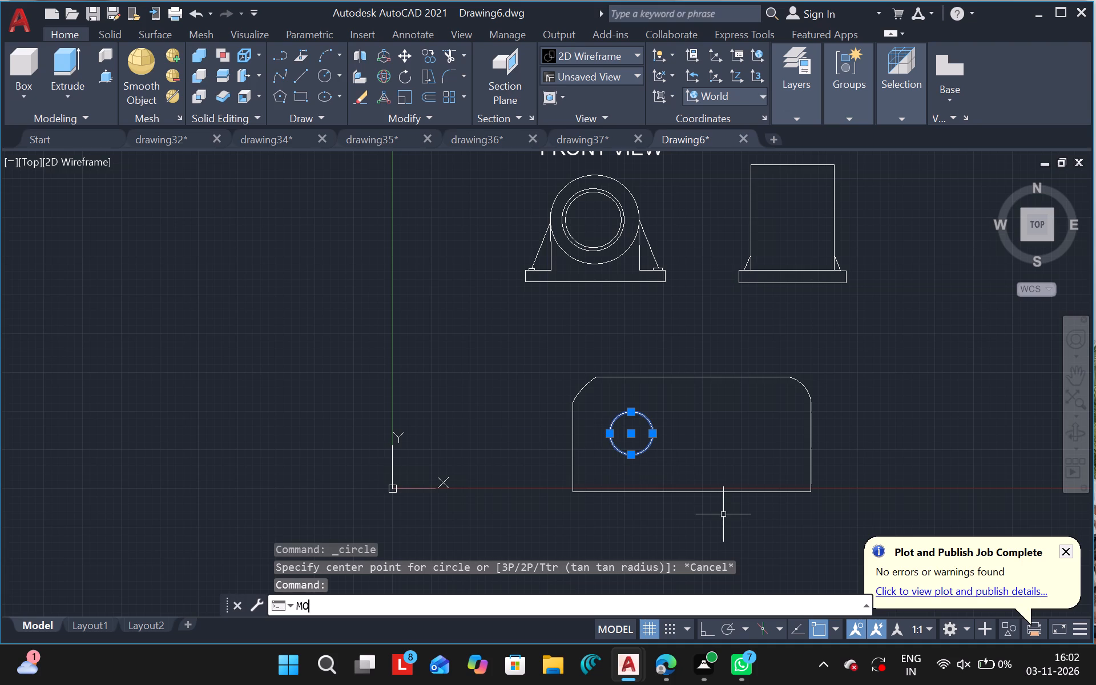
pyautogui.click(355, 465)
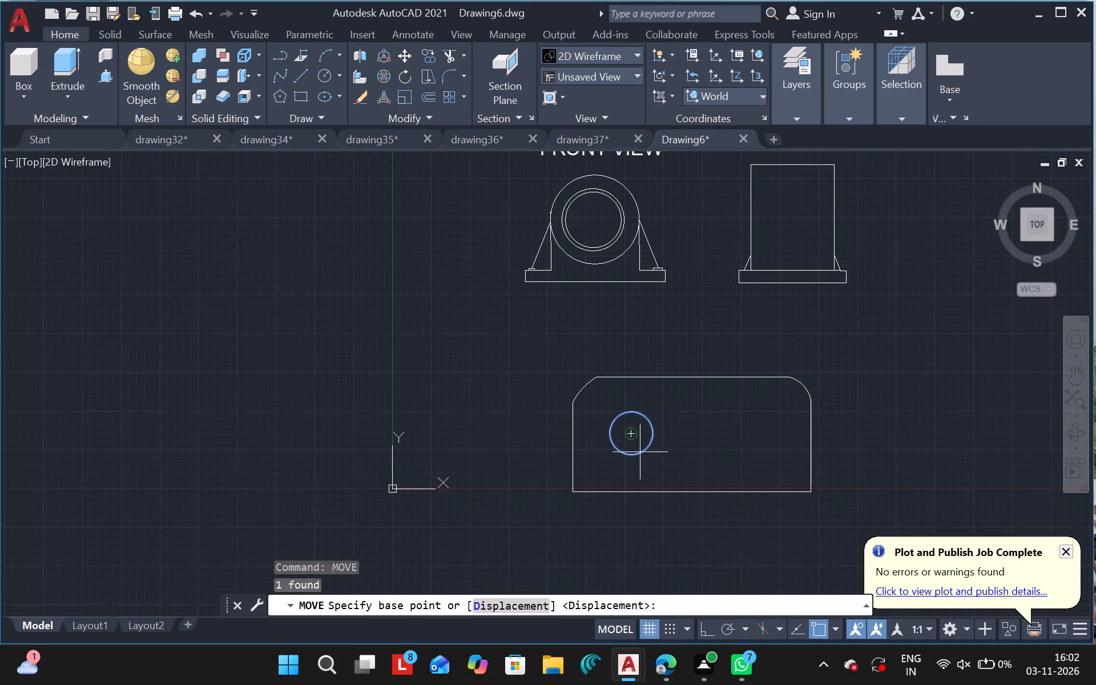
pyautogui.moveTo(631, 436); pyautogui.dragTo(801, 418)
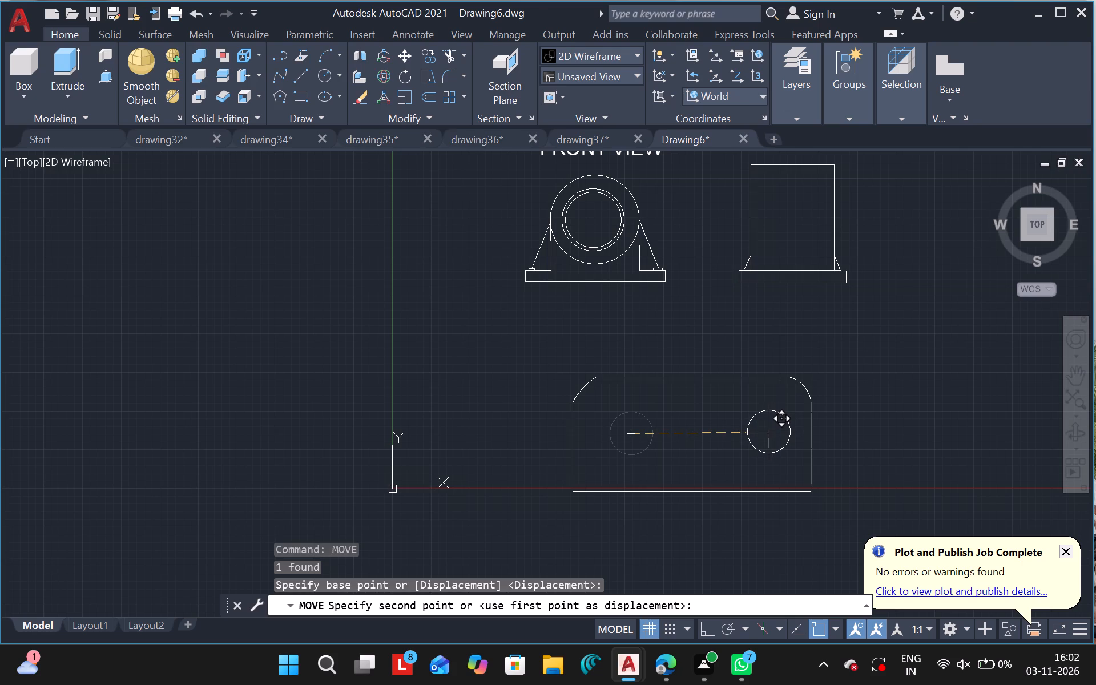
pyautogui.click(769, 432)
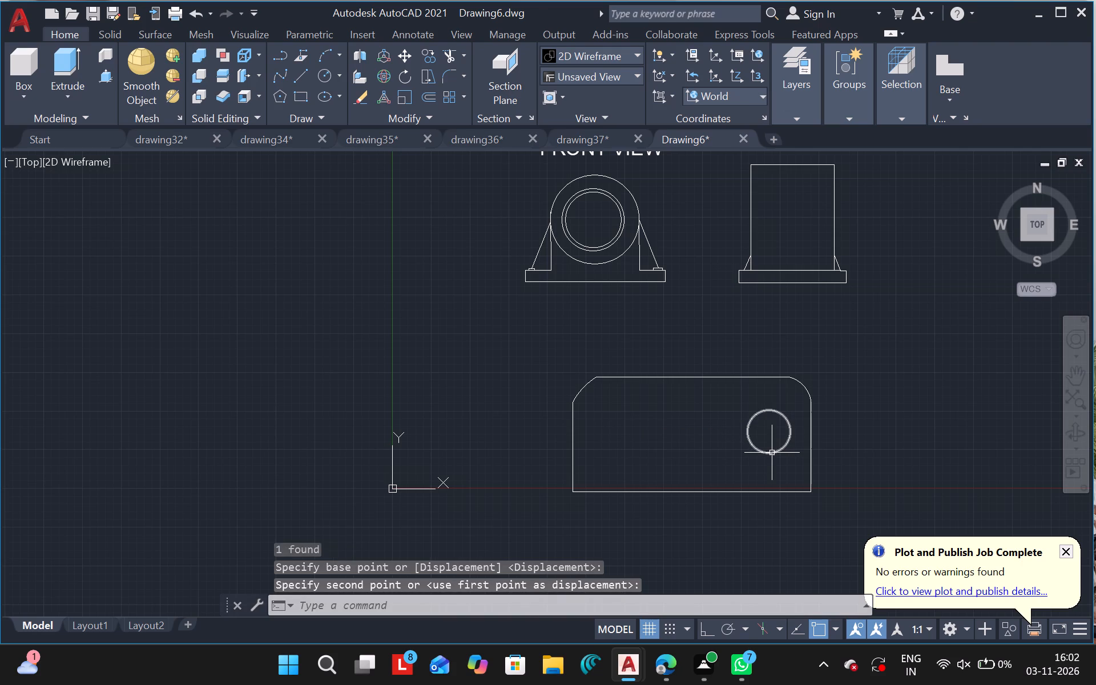
# Move the circle by its center back to the rectangle's left part, just below the upper-left rounded corner.
pyautogui.click(771, 453)
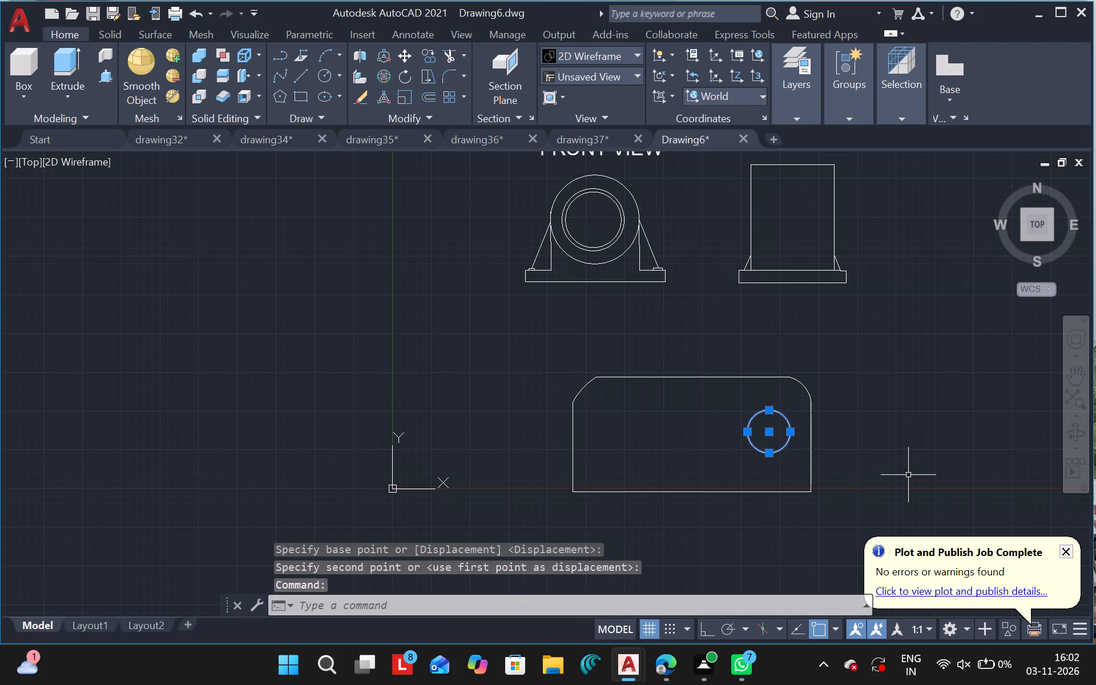
pyautogui.write('MO')
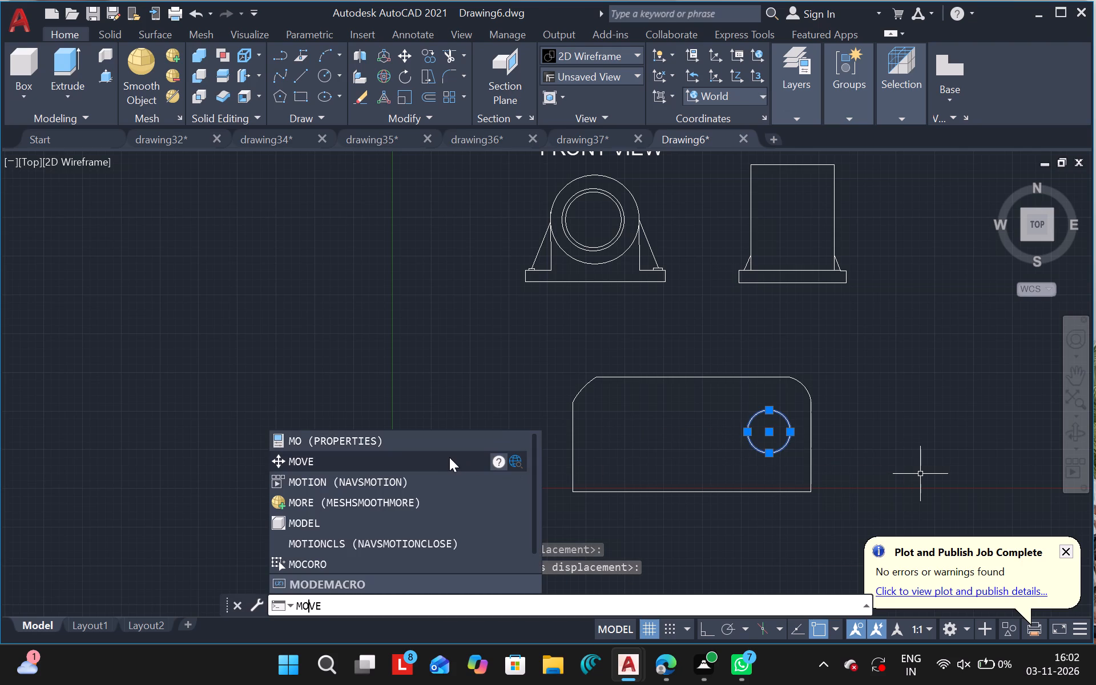
pyautogui.click(449, 457)
pyautogui.moveTo(768, 433); pyautogui.dragTo(619, 428)
pyautogui.click(619, 428)
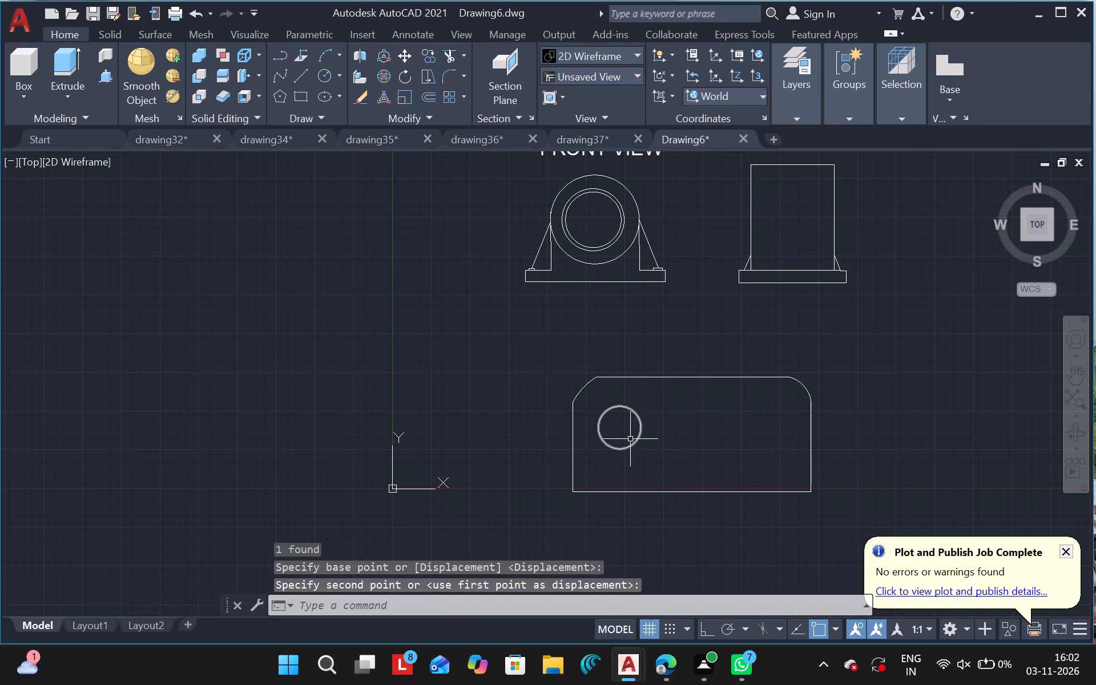
# Copy the circle by its center across to the right part of the round-cornered rectangle, level with the original.
pyautogui.moveTo(635, 446); pyautogui.dragTo(913, 626)
pyautogui.press('c')
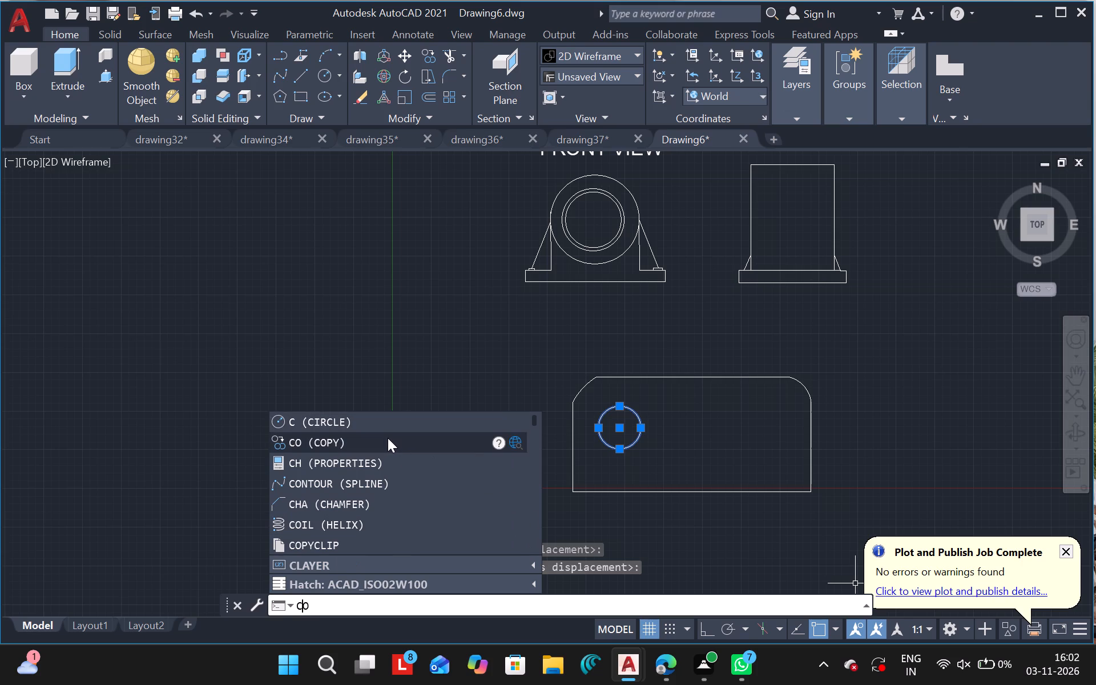
pyautogui.click(388, 438)
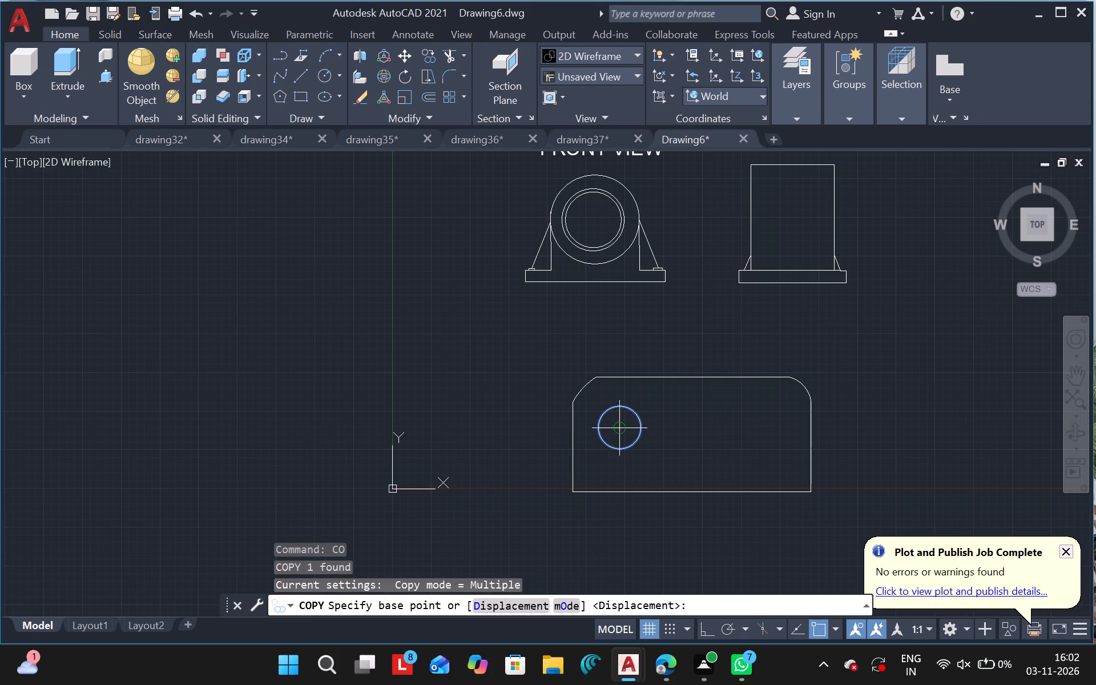
pyautogui.moveTo(615, 428); pyautogui.dragTo(748, 425)
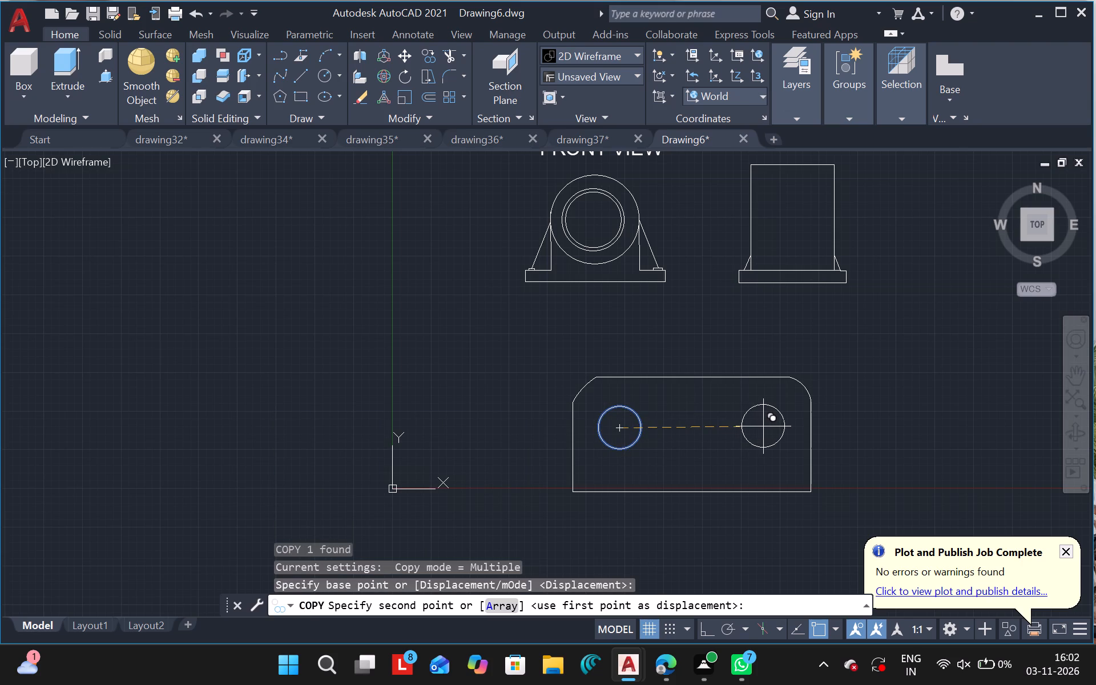
pyautogui.click(763, 426)
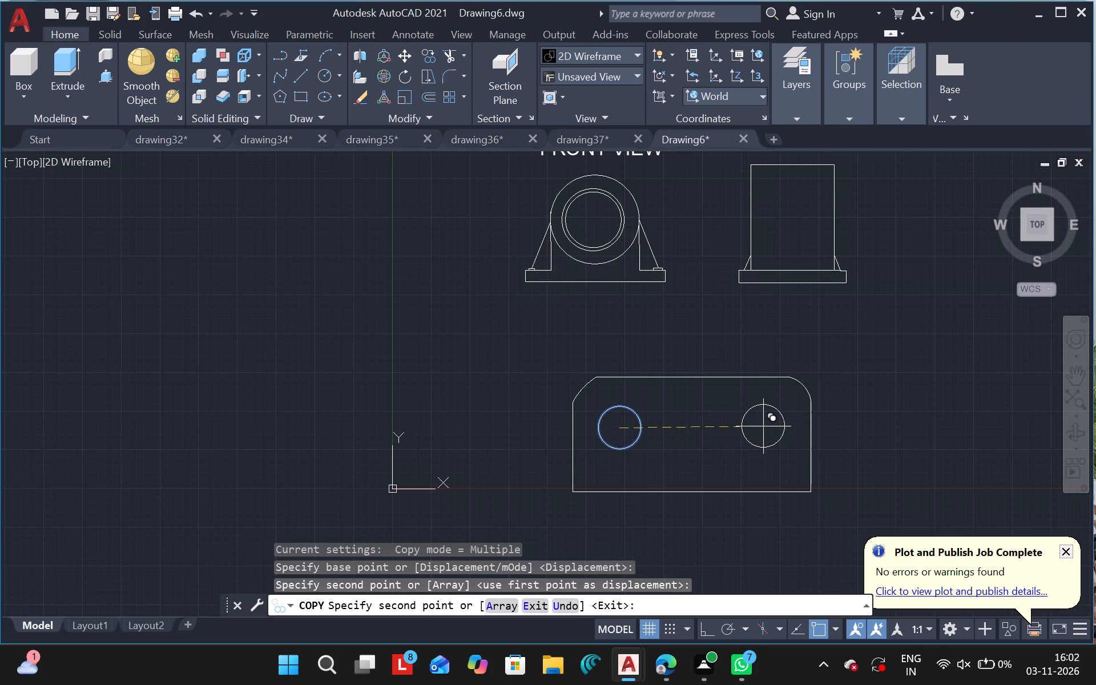
pyautogui.press('Escape')
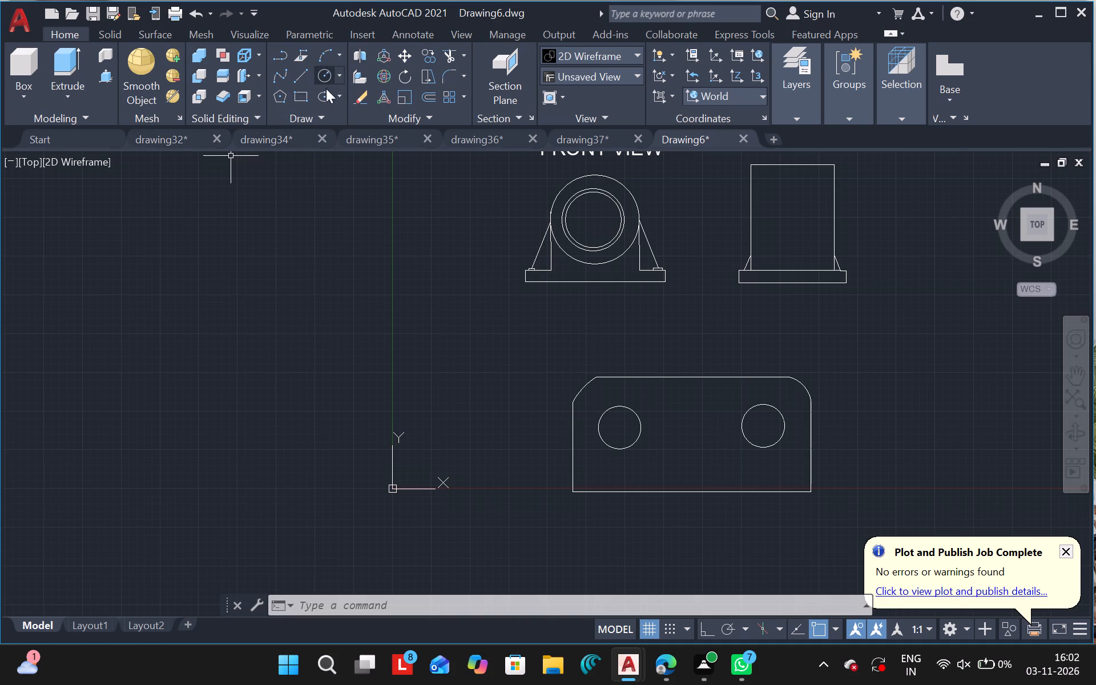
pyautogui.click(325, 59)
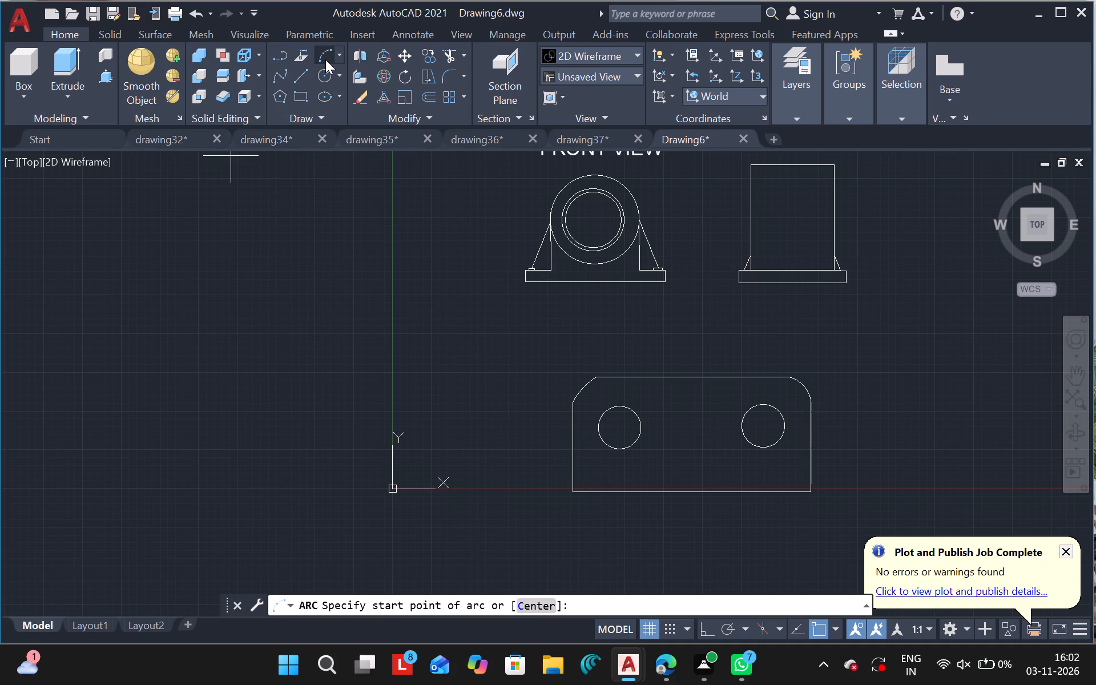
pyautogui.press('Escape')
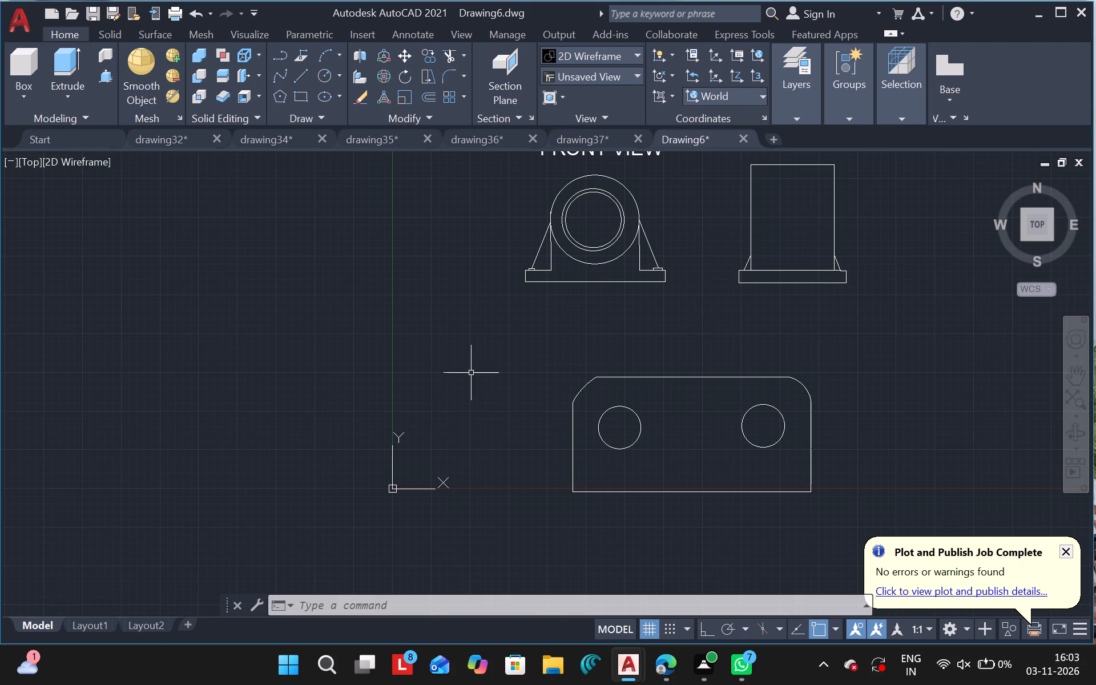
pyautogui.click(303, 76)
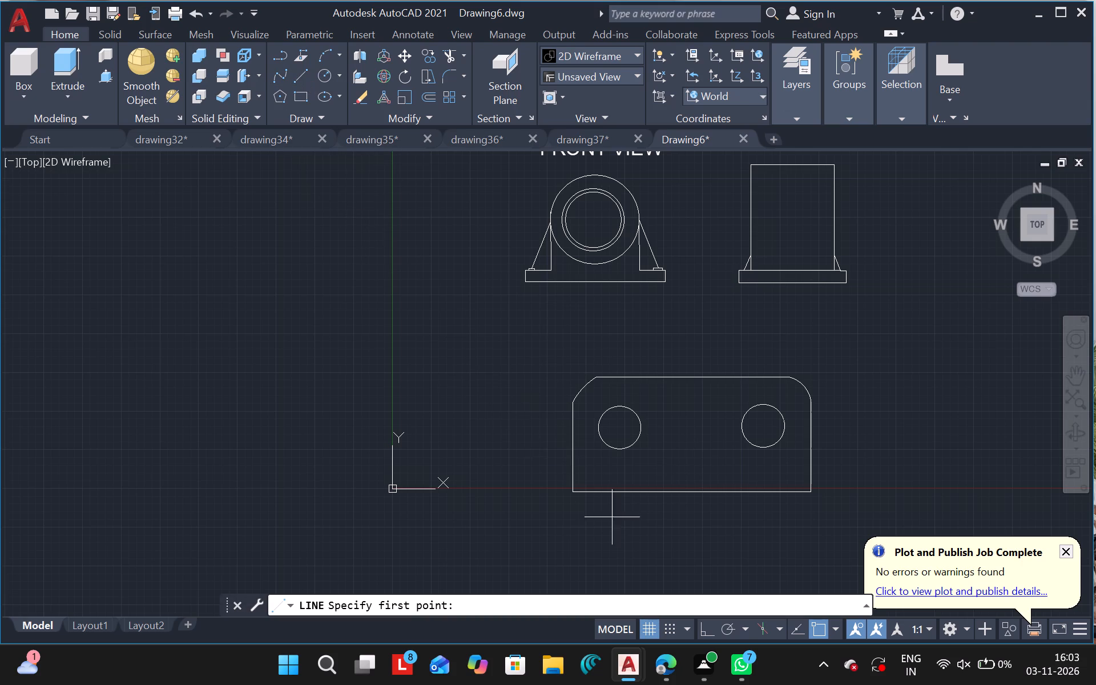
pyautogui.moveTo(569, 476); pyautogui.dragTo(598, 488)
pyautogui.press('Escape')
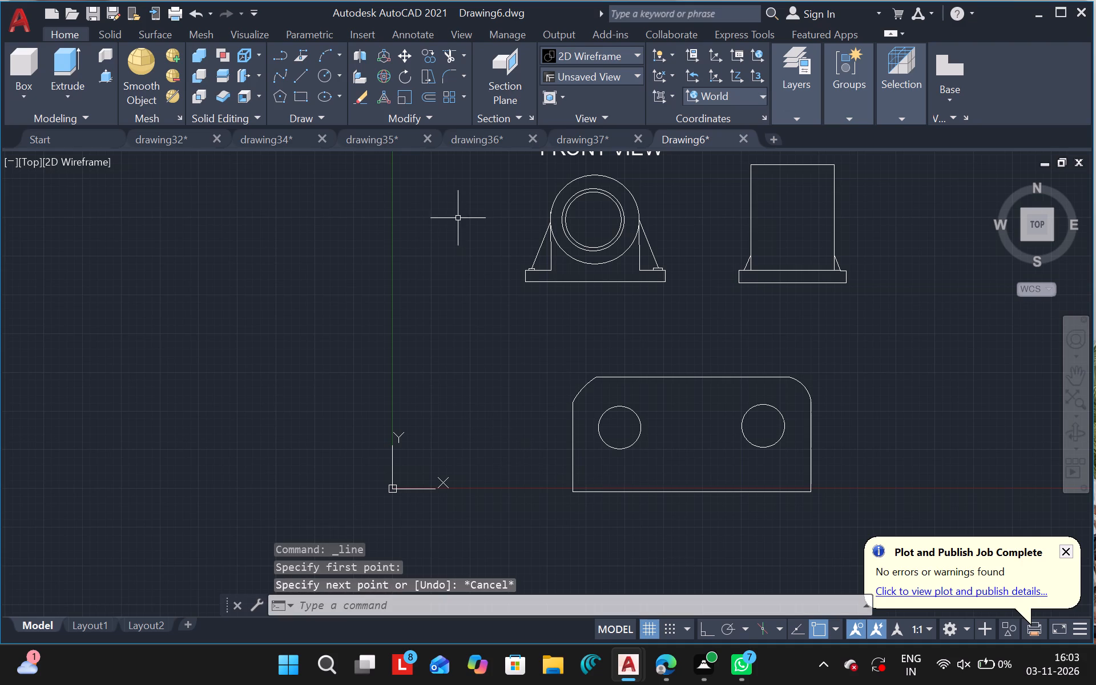
# Draw a diagonal line across the rectangle's lower-left corner, crossing its left and bottom edges.
pyautogui.click(300, 78)
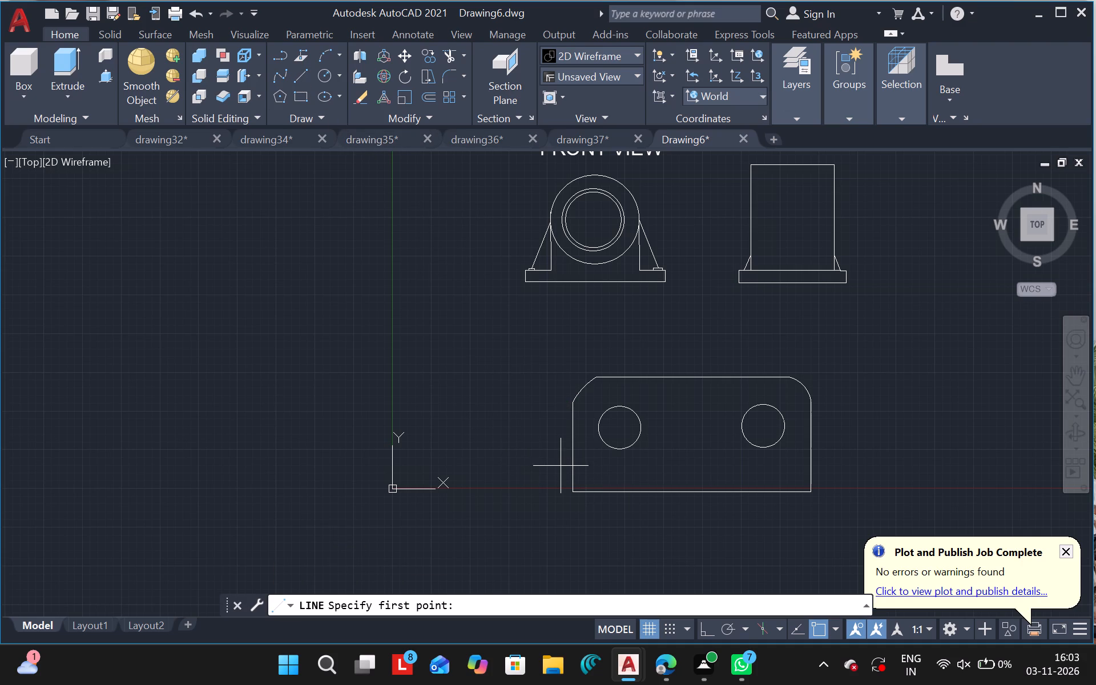
pyautogui.moveTo(555, 466); pyautogui.dragTo(594, 470)
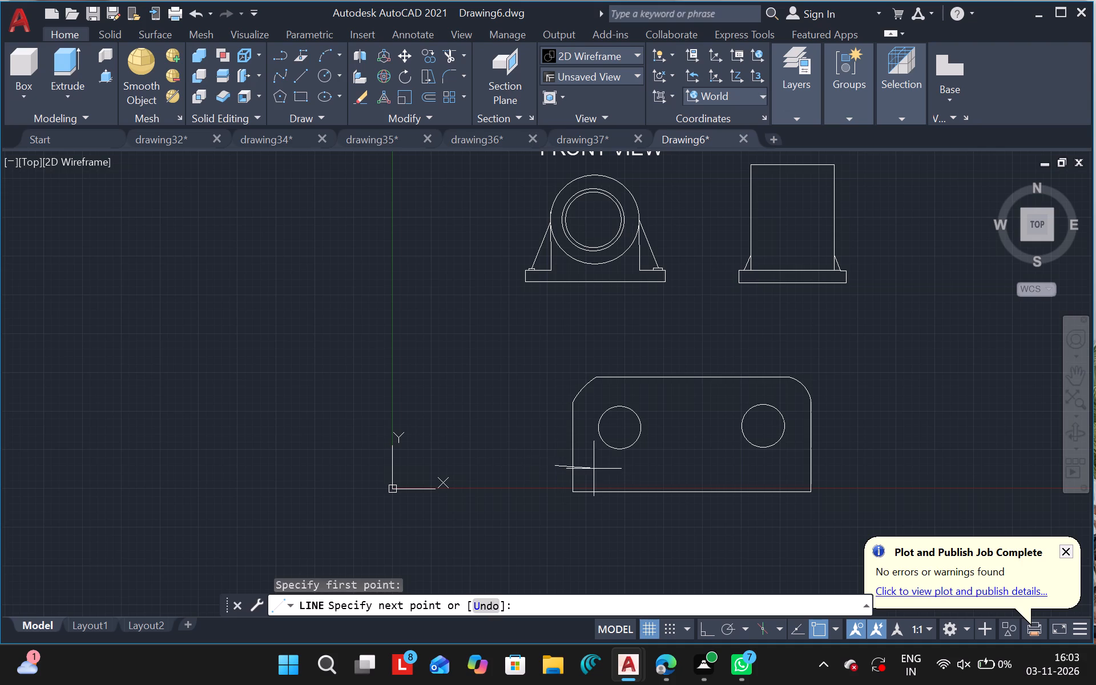
pyautogui.moveTo(594, 470); pyautogui.dragTo(620, 507)
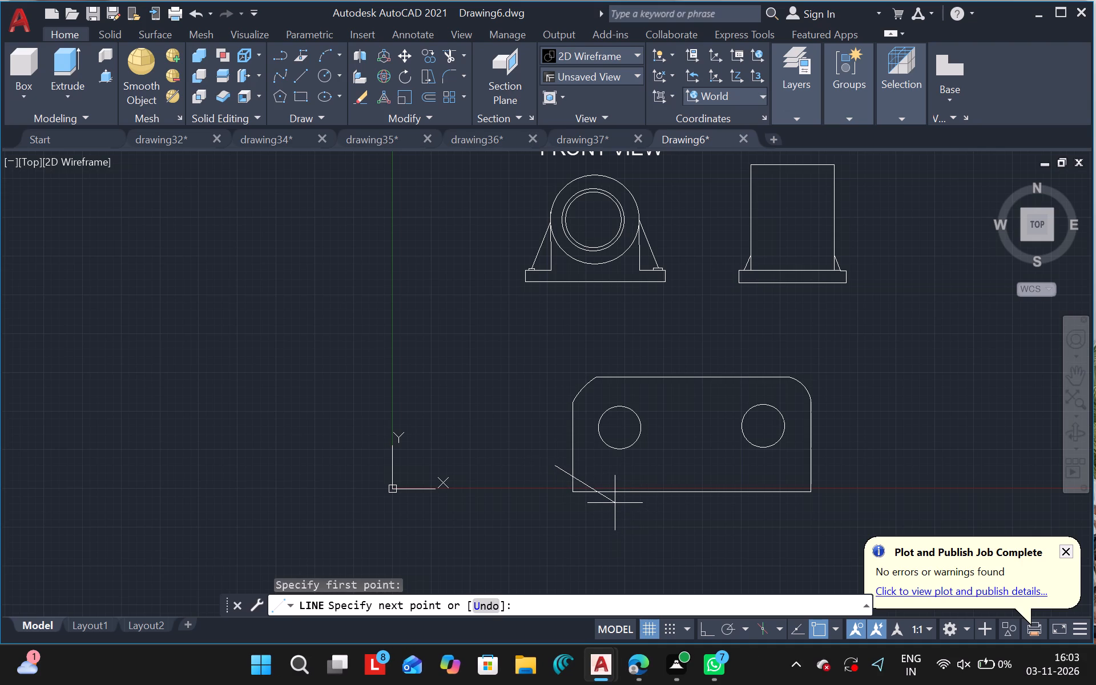
pyautogui.click(615, 503)
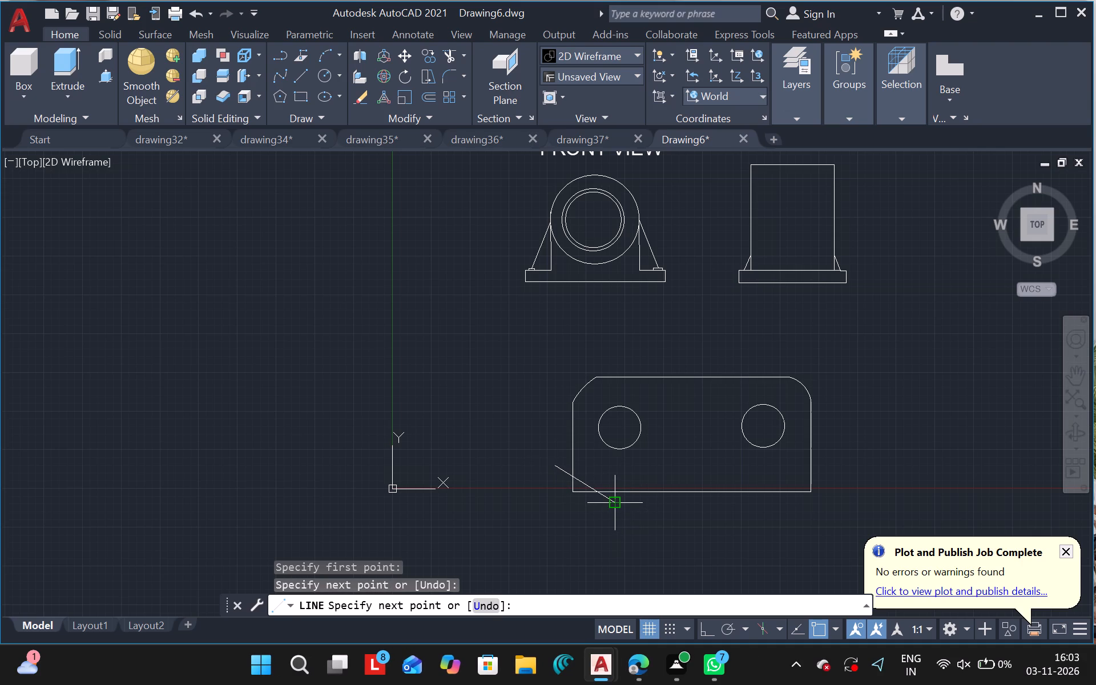
pyautogui.press('Escape')
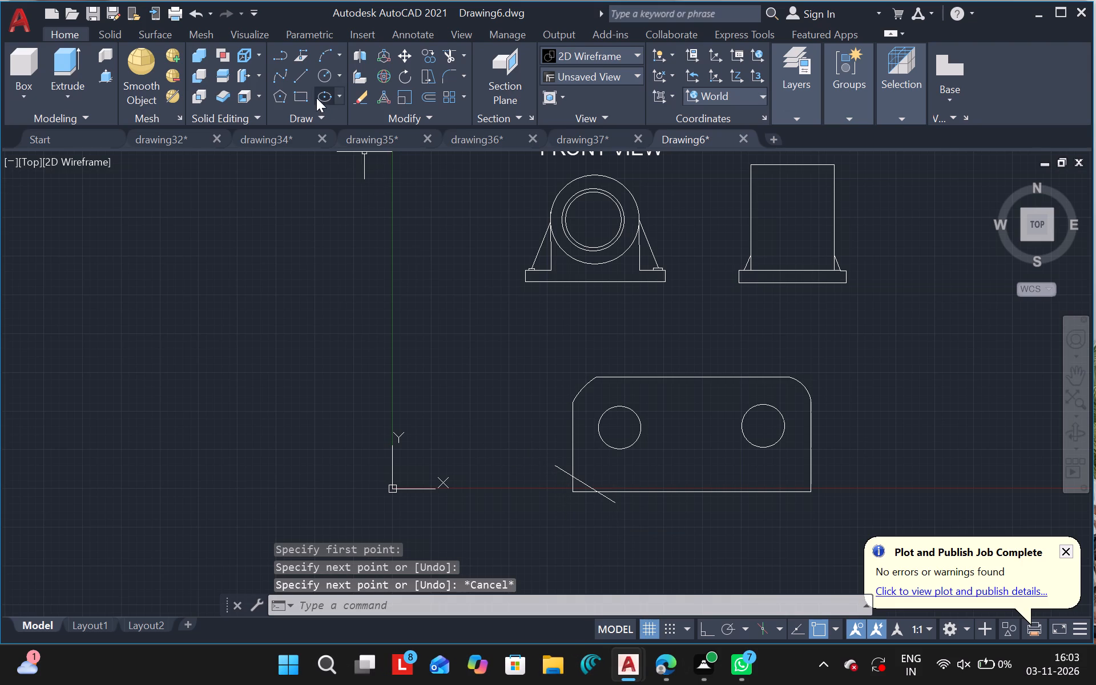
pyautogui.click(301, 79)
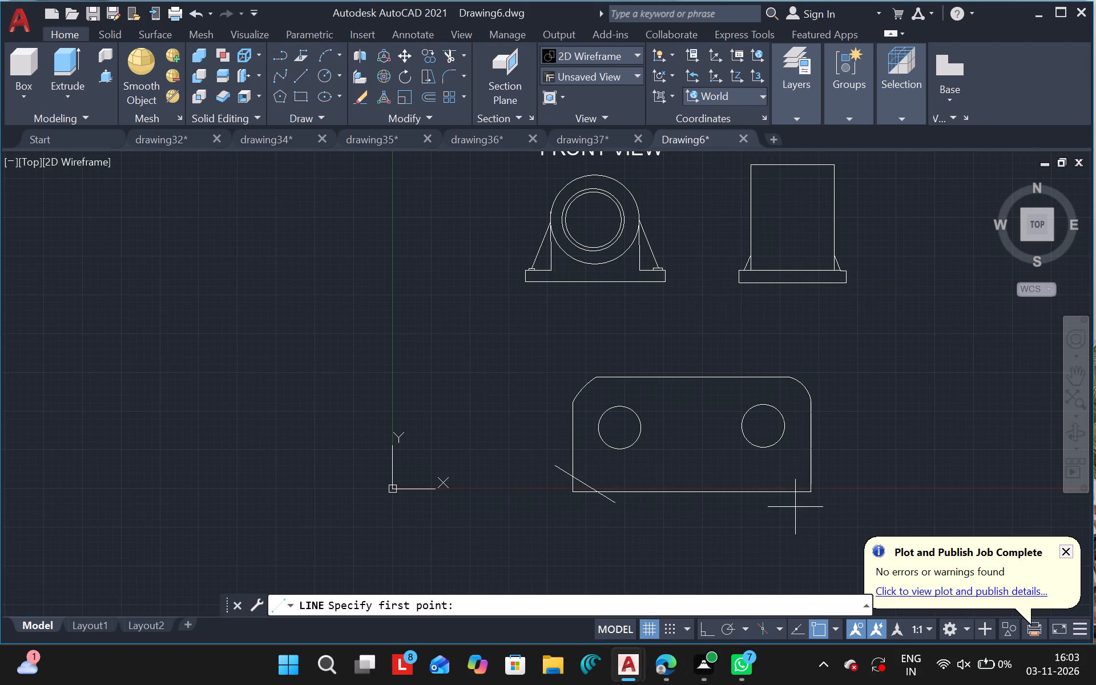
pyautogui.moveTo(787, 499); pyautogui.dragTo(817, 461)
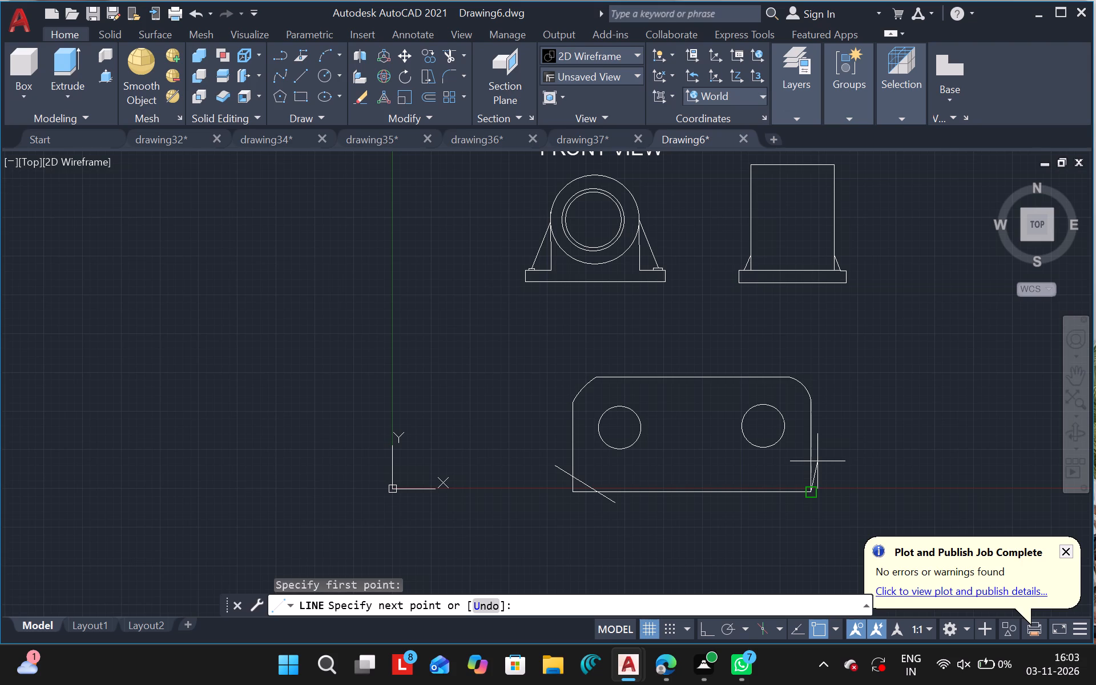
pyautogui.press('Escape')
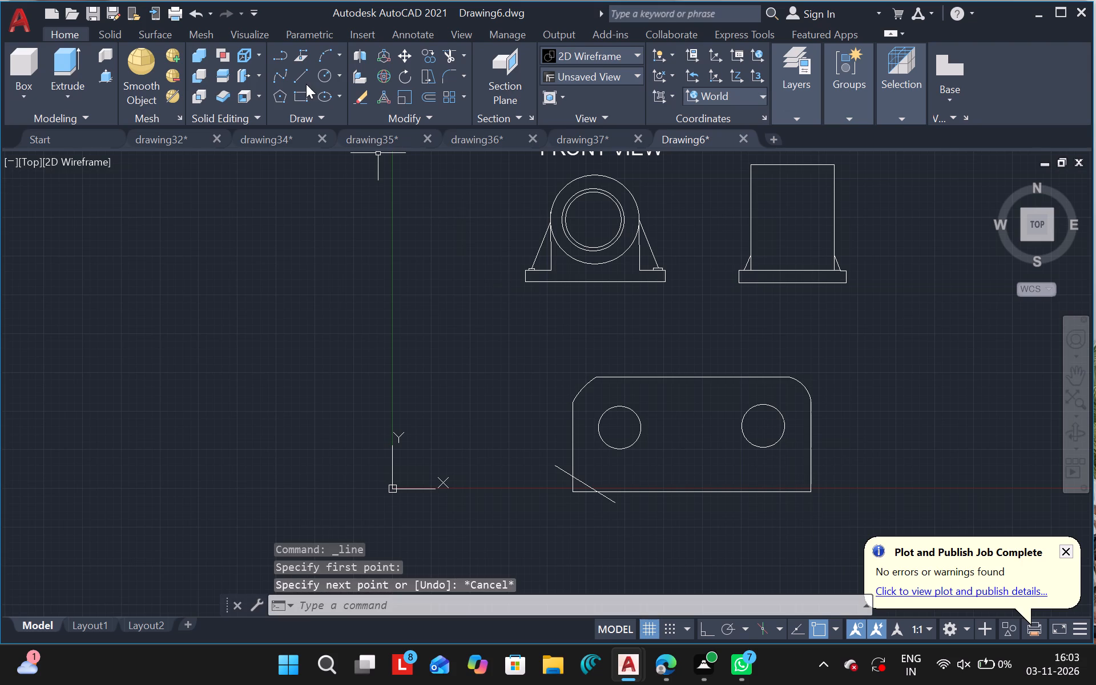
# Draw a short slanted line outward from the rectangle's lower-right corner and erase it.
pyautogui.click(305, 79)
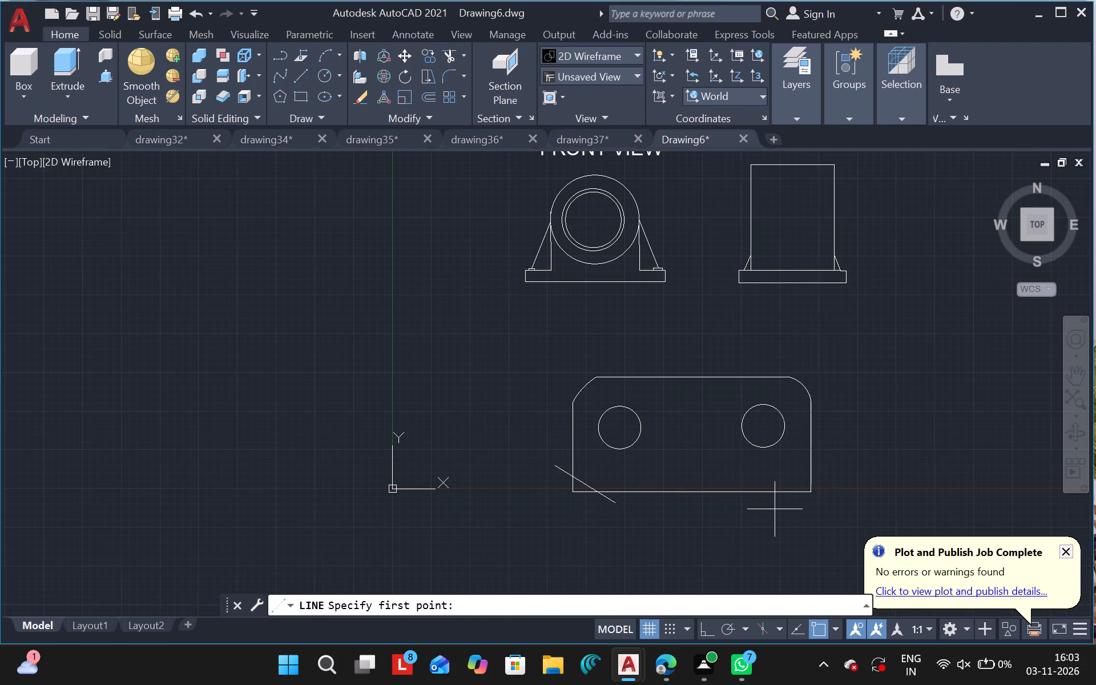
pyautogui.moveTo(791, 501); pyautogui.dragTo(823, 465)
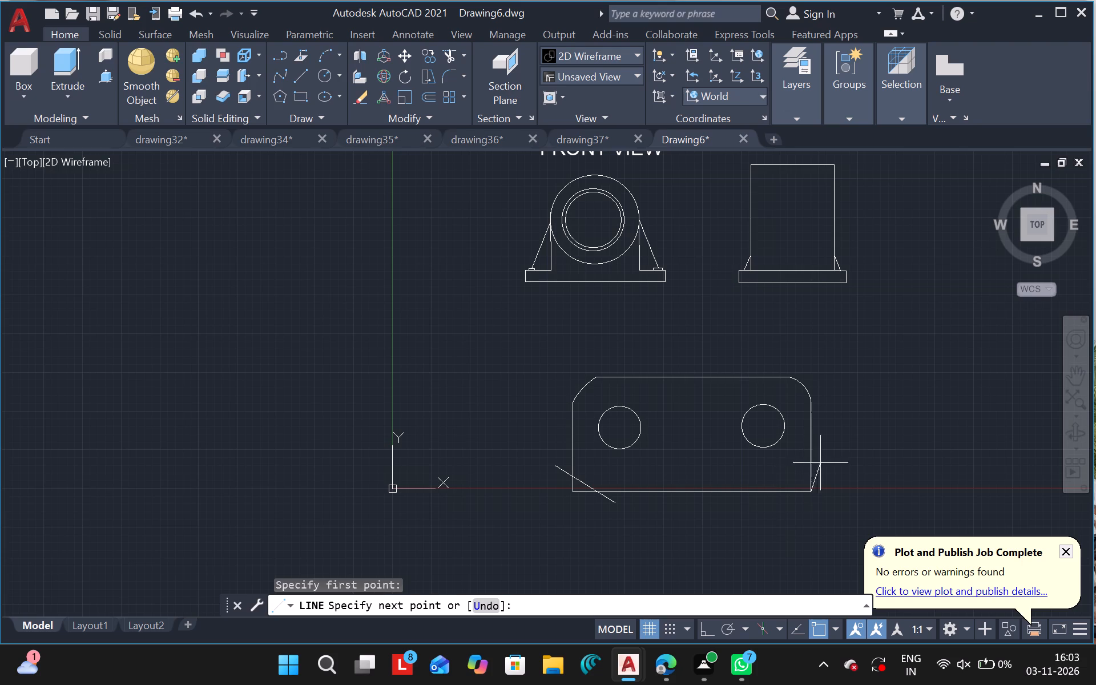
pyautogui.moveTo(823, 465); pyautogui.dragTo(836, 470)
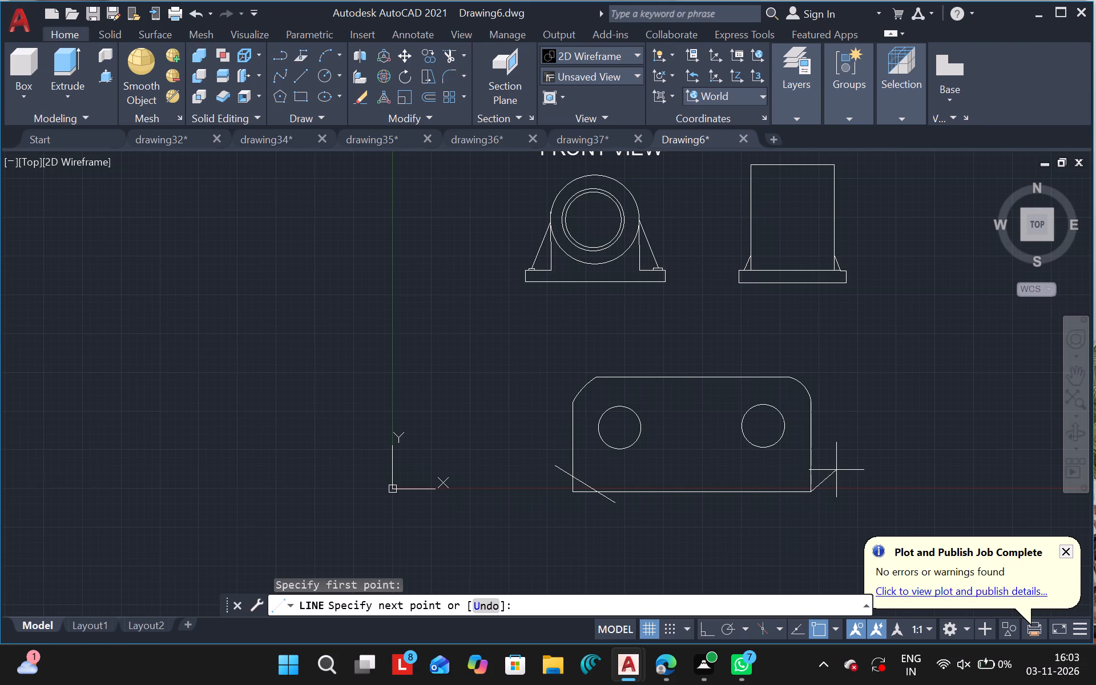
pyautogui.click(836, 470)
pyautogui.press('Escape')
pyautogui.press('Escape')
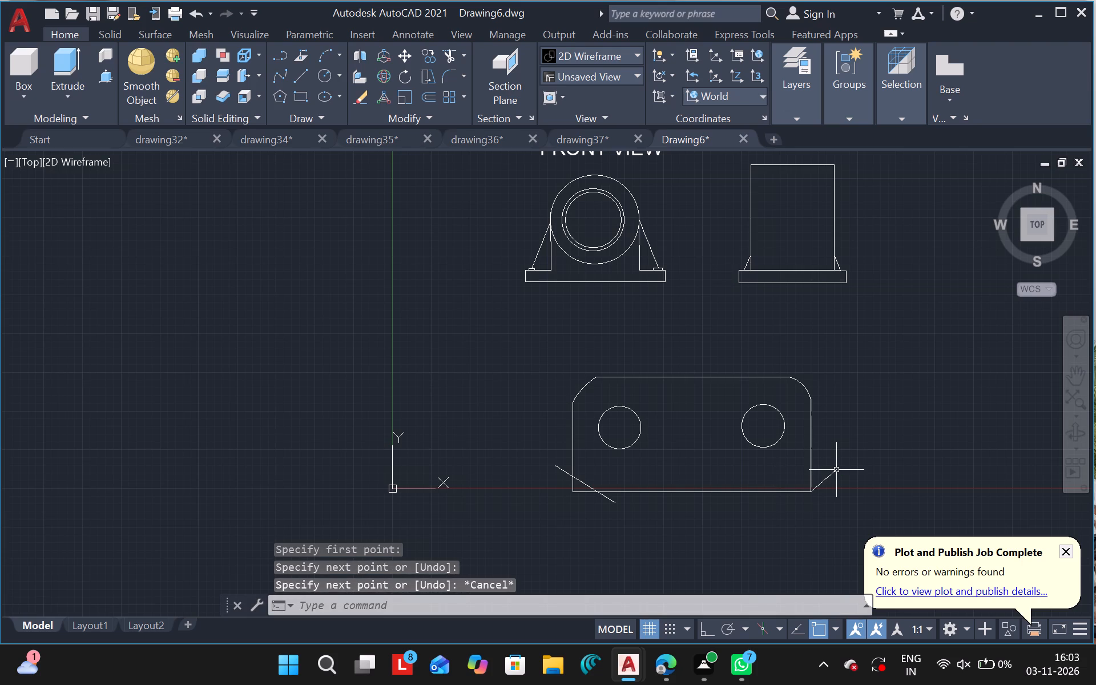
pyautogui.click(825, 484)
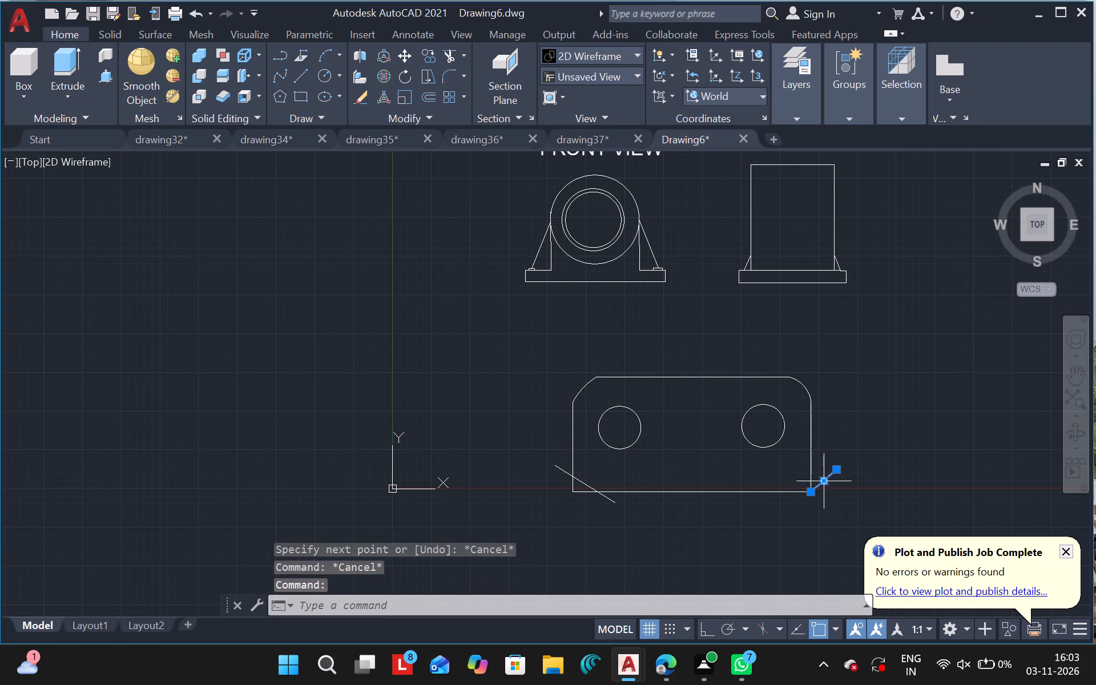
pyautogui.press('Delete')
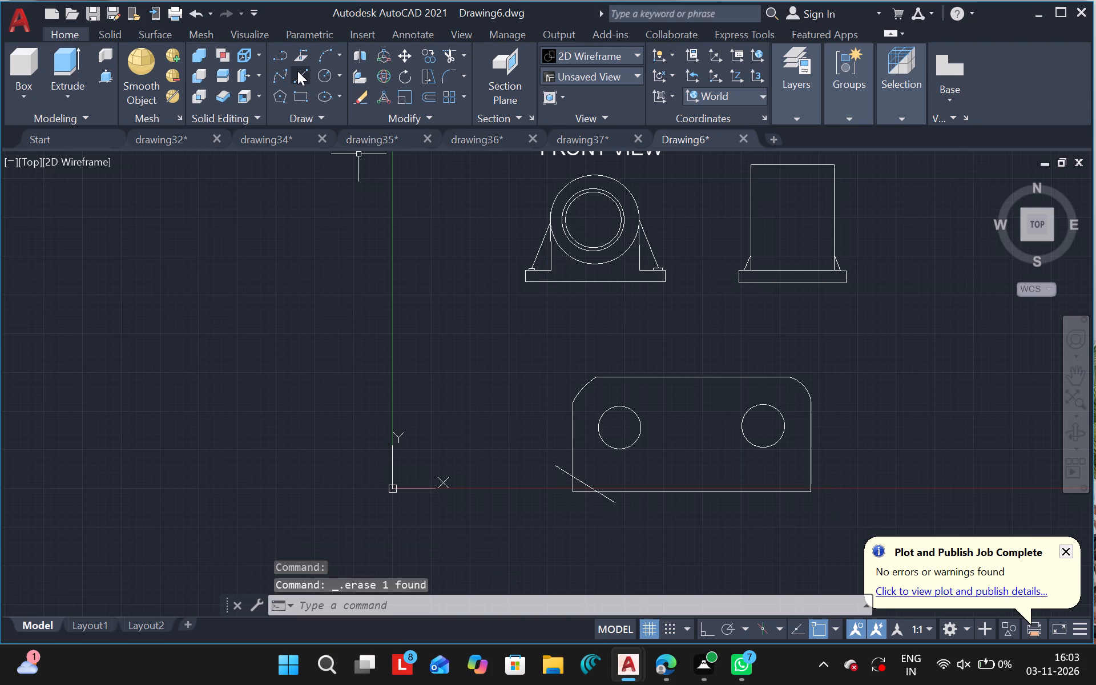
# Draw a diagonal line across the rectangle's lower-right corner, crossing its right and bottom edges.
pyautogui.click(297, 70)
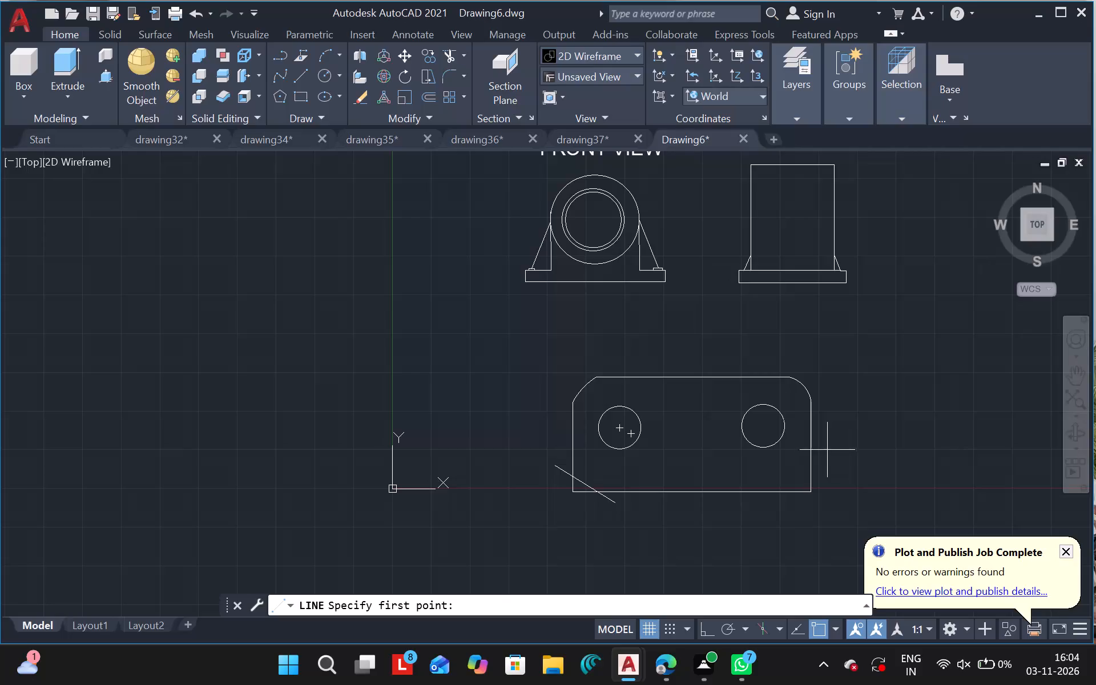
pyautogui.moveTo(823, 452); pyautogui.dragTo(778, 511)
pyautogui.click(778, 511)
pyautogui.press('Escape')
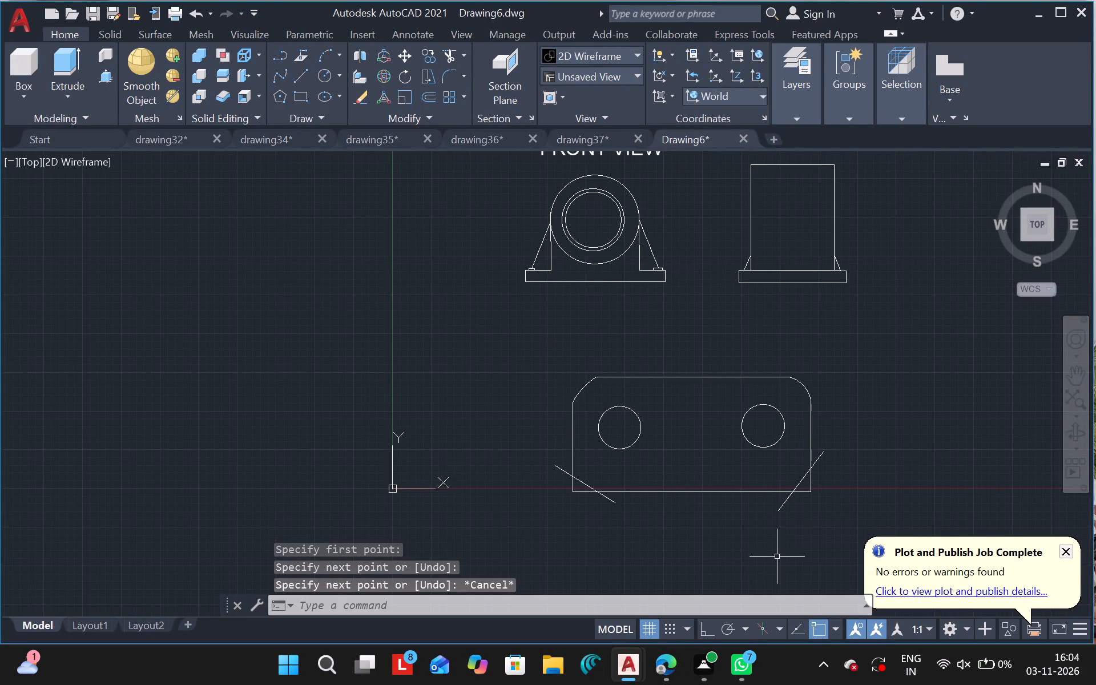
# Draw a three-point arc at the lower-left corner, from the diagonal's bottom-edge crossing through the left edge to a point outside it.
pyautogui.click(321, 54)
pyautogui.moveTo(595, 491); pyautogui.dragTo(575, 479)
pyautogui.click(575, 479)
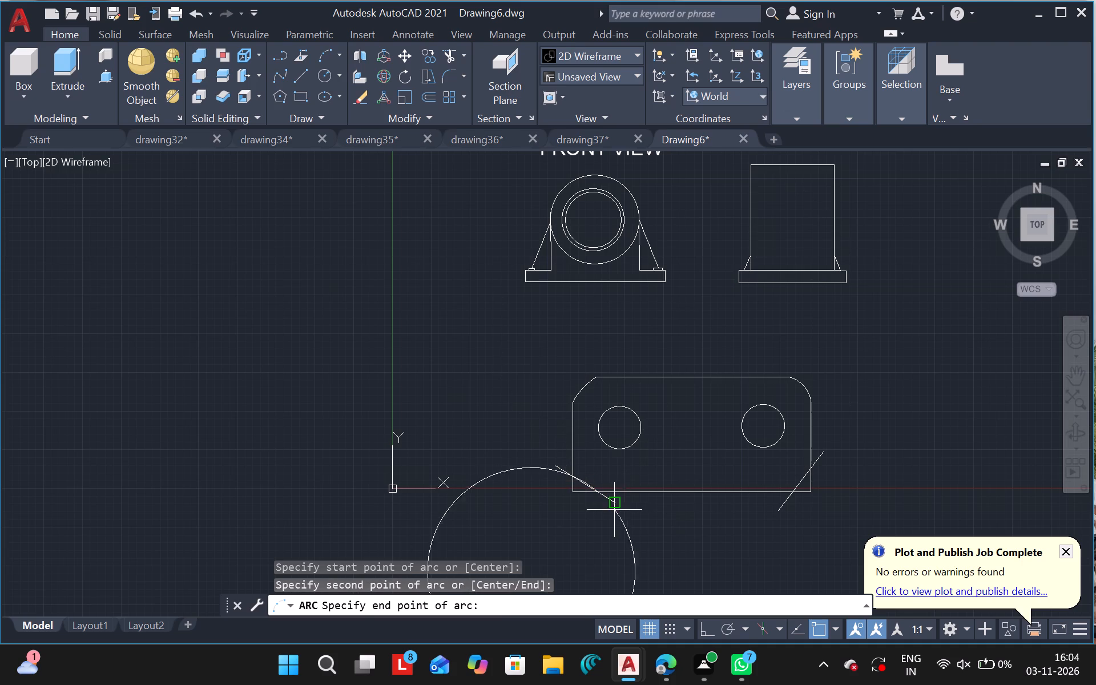
pyautogui.click(558, 431)
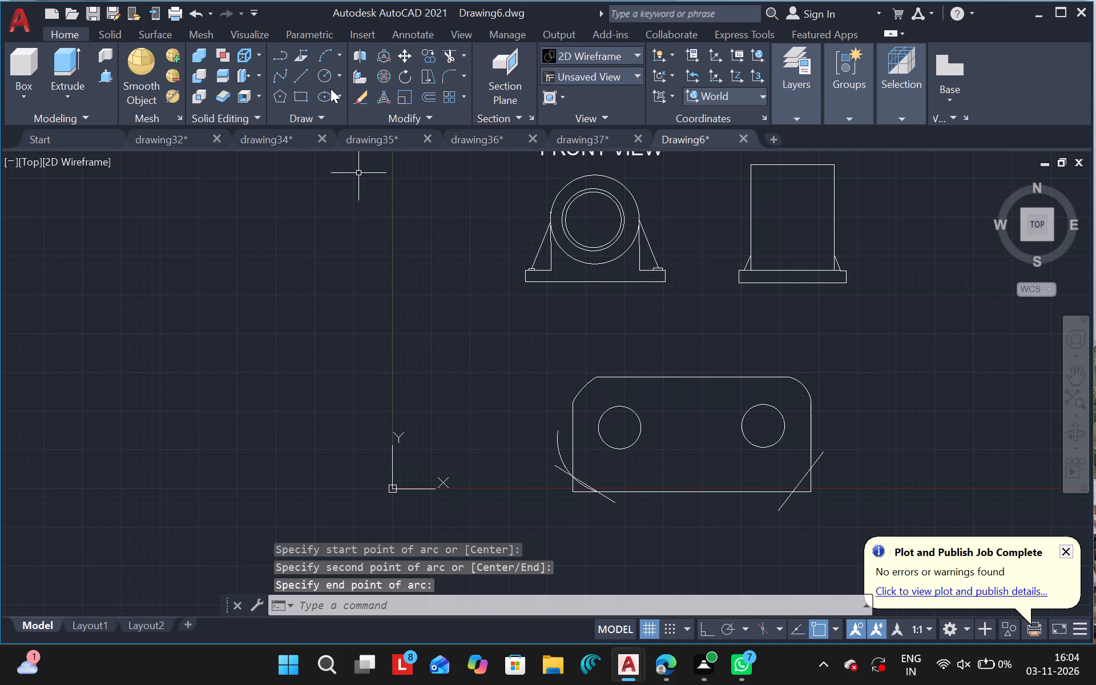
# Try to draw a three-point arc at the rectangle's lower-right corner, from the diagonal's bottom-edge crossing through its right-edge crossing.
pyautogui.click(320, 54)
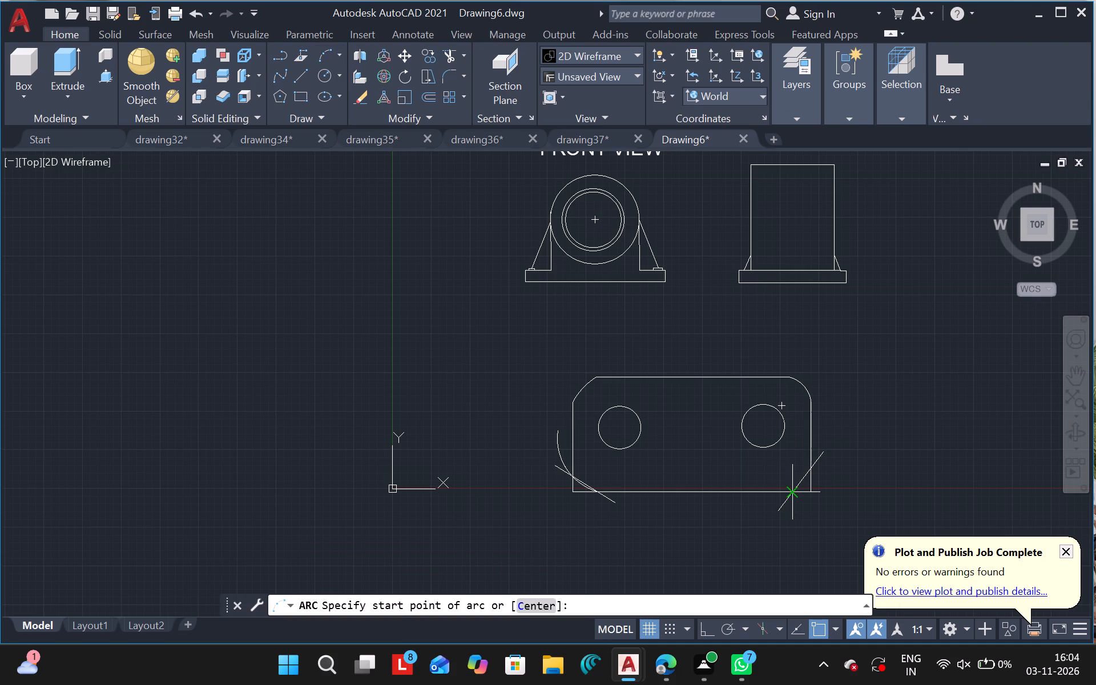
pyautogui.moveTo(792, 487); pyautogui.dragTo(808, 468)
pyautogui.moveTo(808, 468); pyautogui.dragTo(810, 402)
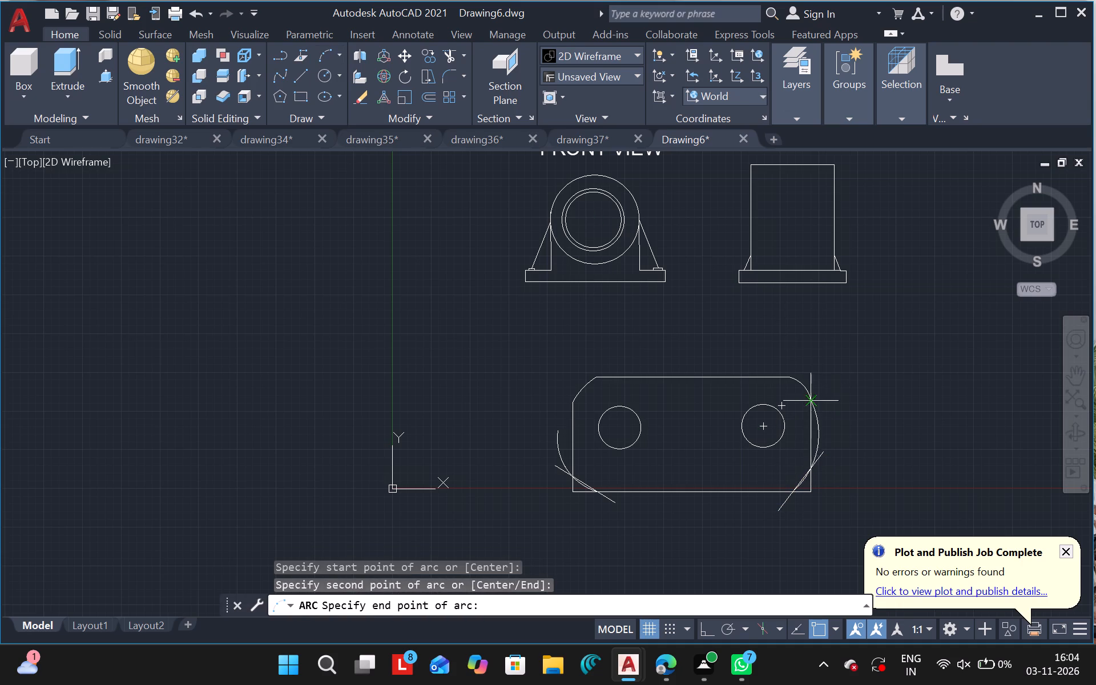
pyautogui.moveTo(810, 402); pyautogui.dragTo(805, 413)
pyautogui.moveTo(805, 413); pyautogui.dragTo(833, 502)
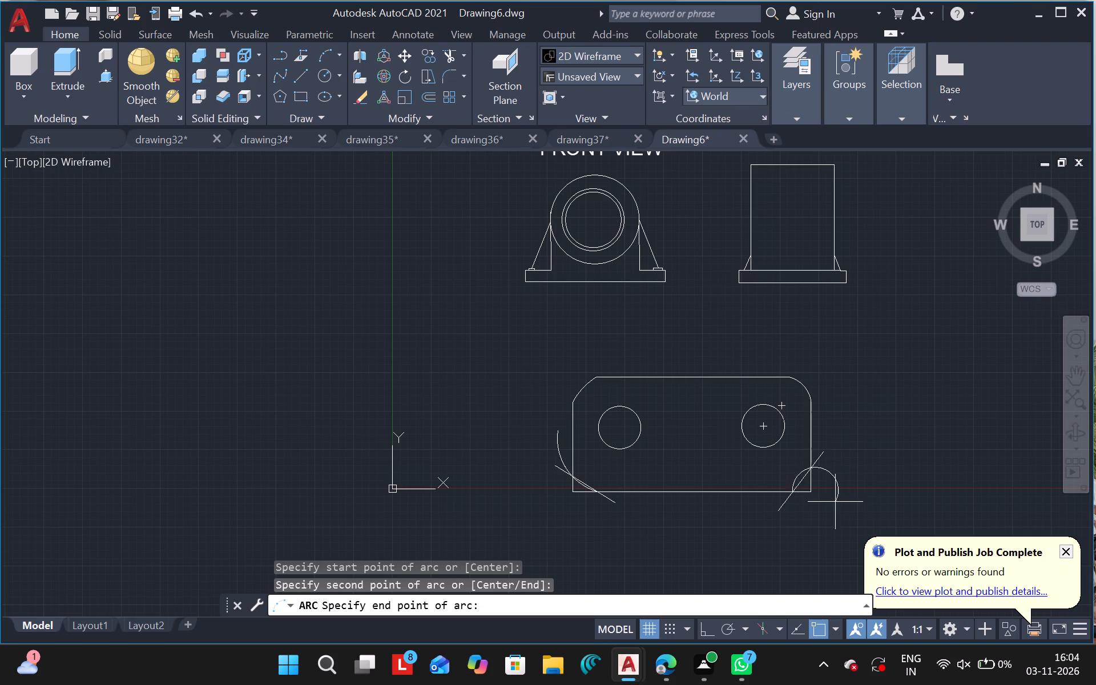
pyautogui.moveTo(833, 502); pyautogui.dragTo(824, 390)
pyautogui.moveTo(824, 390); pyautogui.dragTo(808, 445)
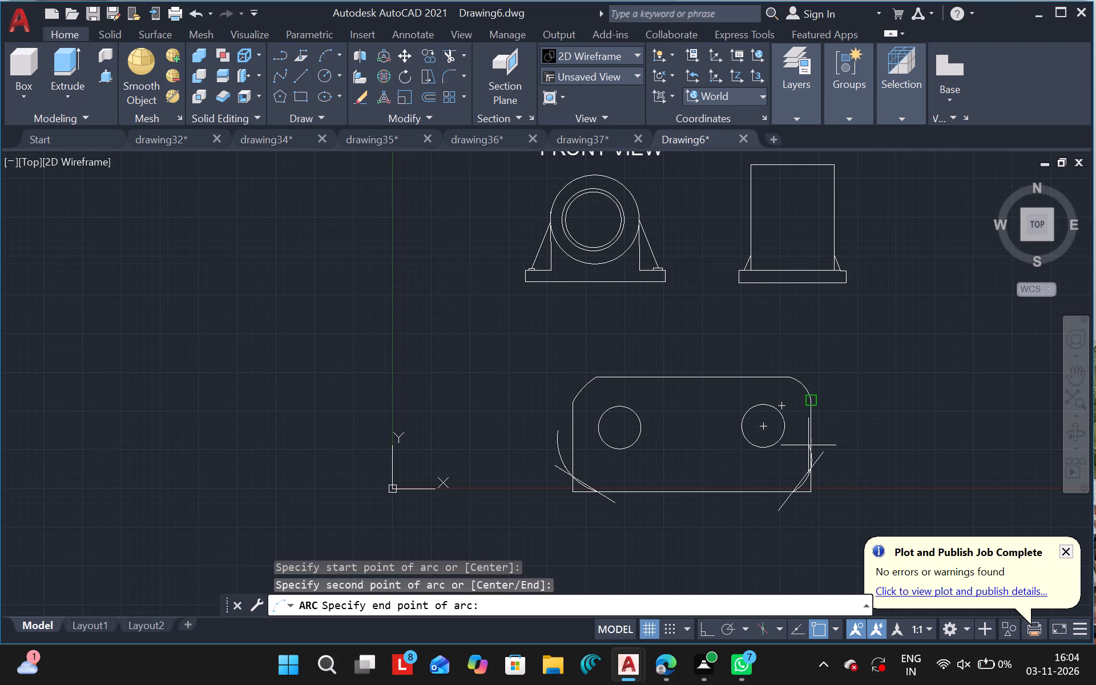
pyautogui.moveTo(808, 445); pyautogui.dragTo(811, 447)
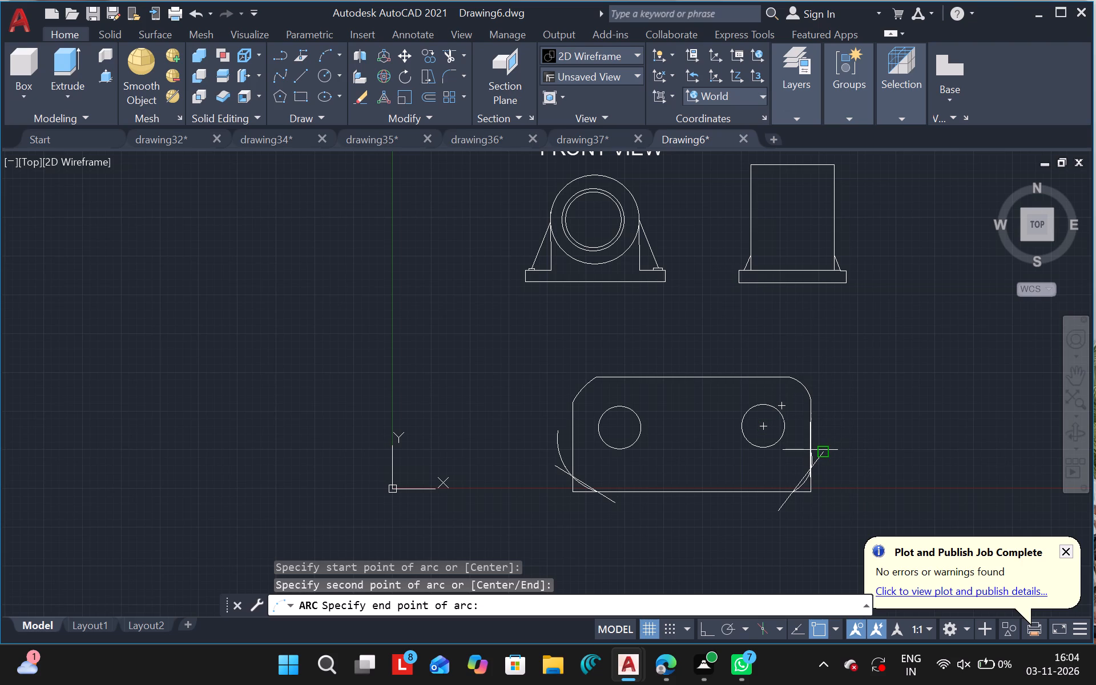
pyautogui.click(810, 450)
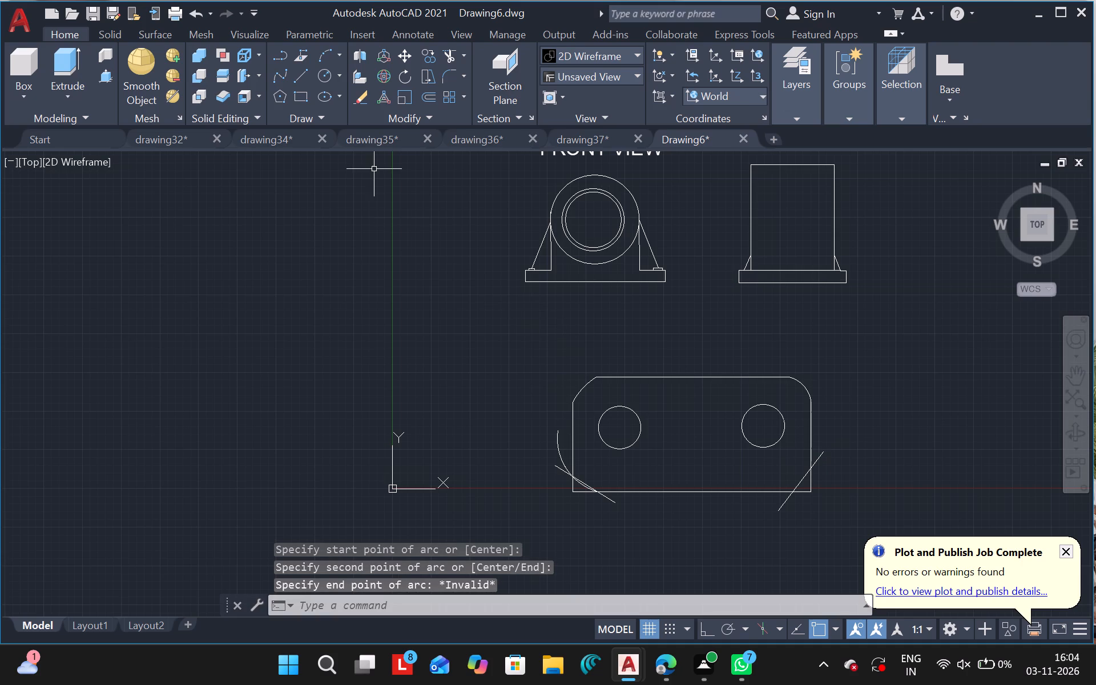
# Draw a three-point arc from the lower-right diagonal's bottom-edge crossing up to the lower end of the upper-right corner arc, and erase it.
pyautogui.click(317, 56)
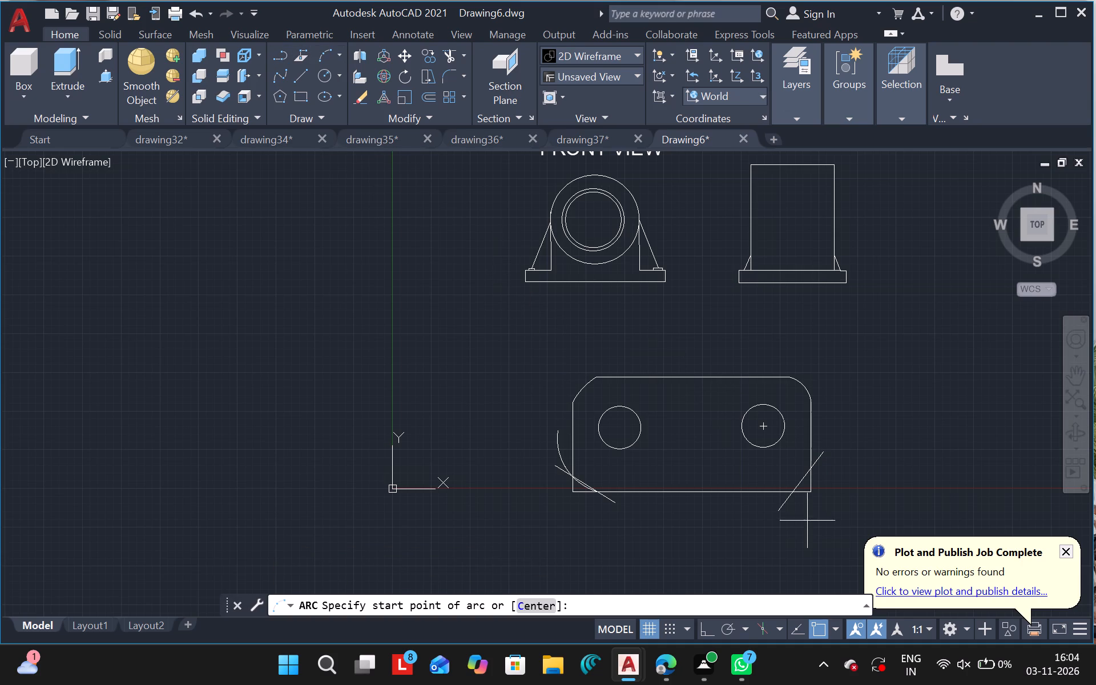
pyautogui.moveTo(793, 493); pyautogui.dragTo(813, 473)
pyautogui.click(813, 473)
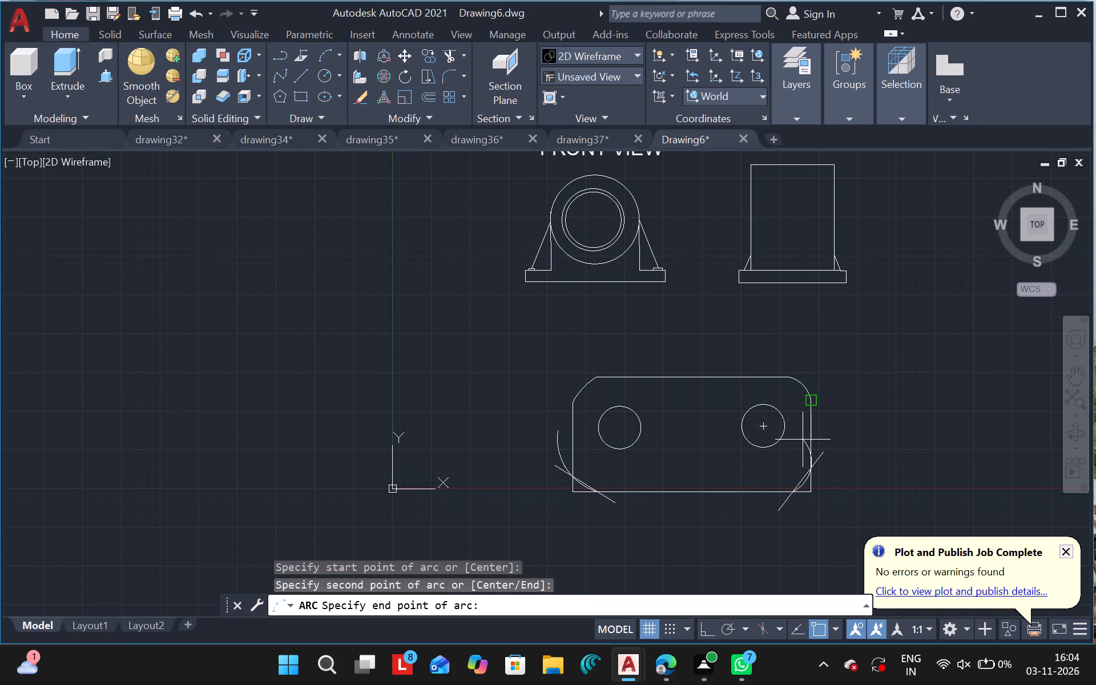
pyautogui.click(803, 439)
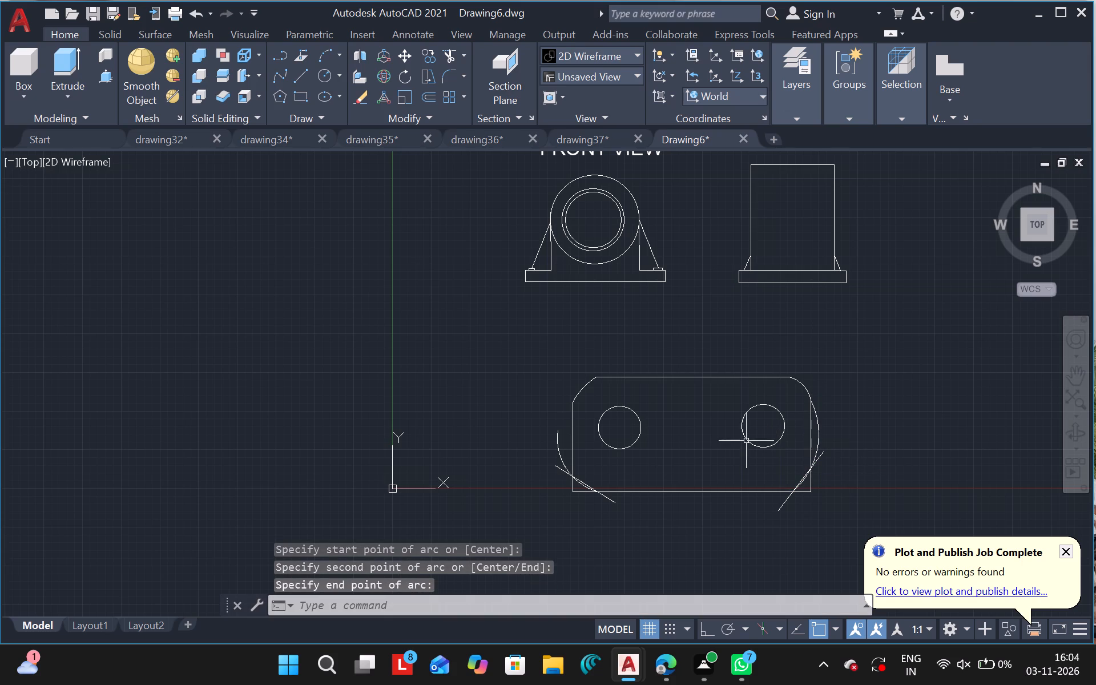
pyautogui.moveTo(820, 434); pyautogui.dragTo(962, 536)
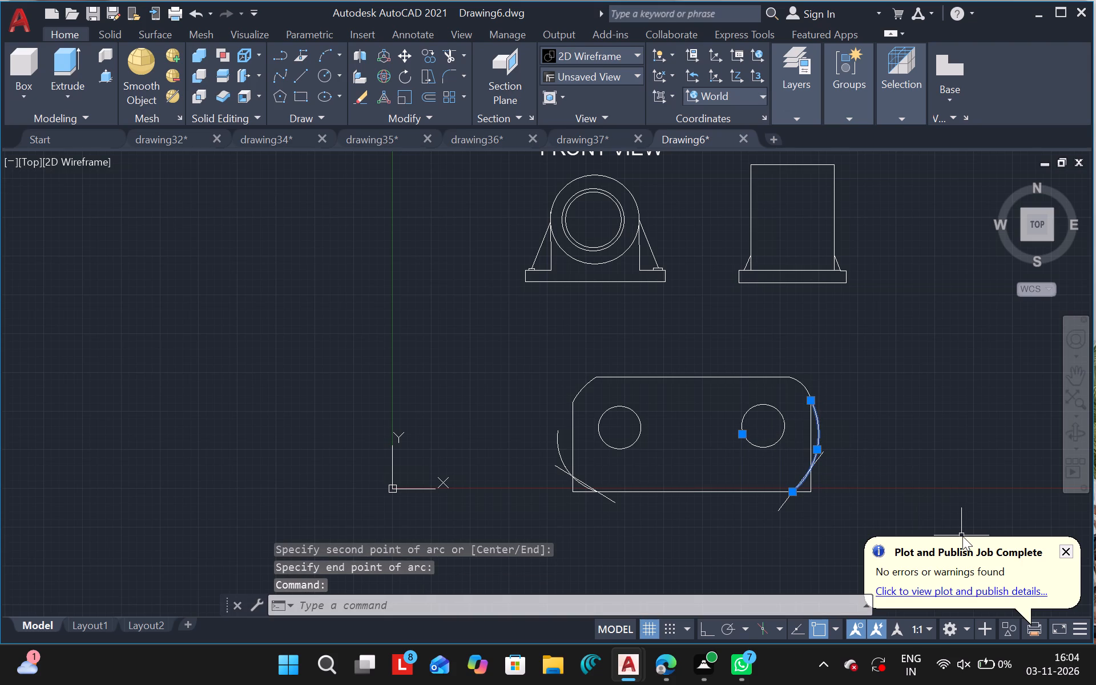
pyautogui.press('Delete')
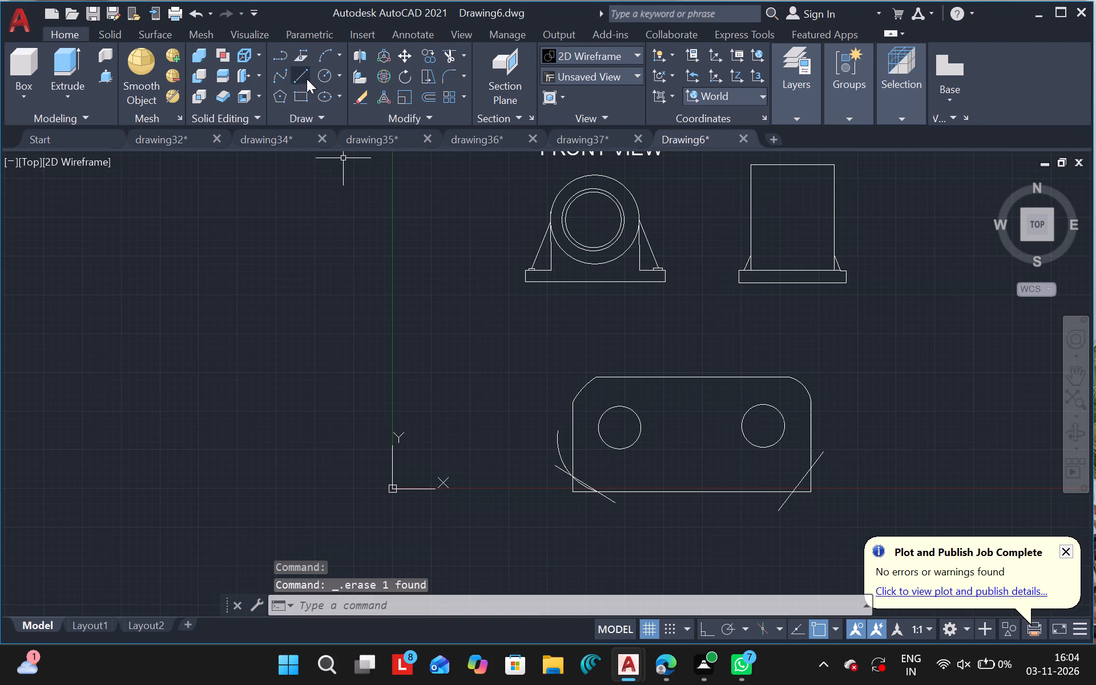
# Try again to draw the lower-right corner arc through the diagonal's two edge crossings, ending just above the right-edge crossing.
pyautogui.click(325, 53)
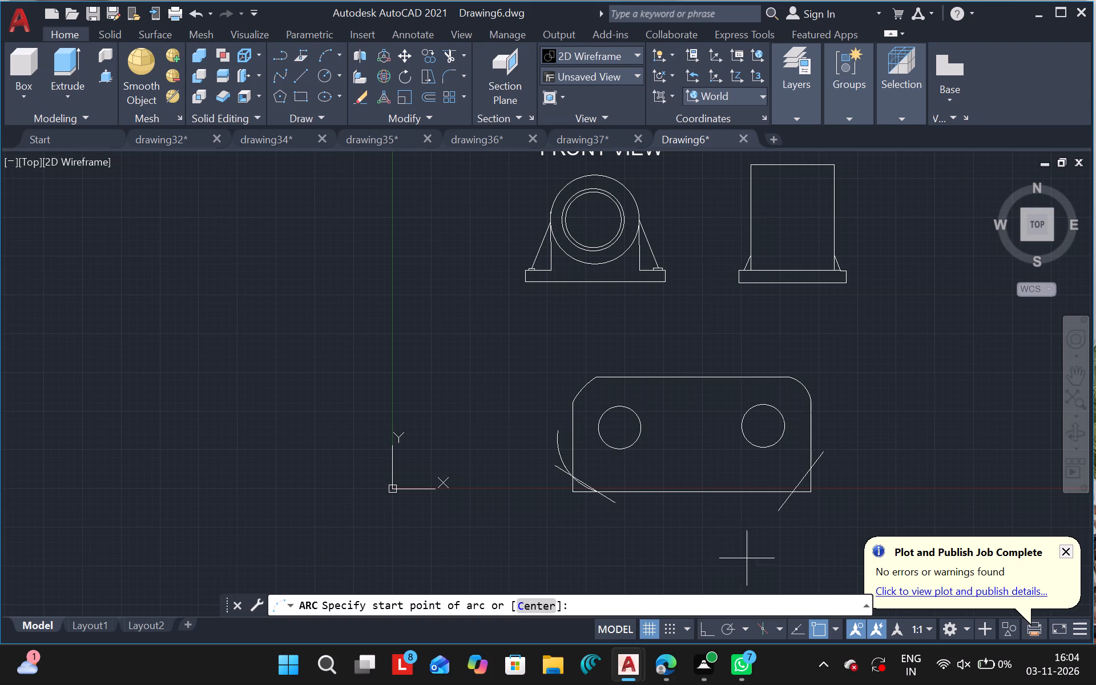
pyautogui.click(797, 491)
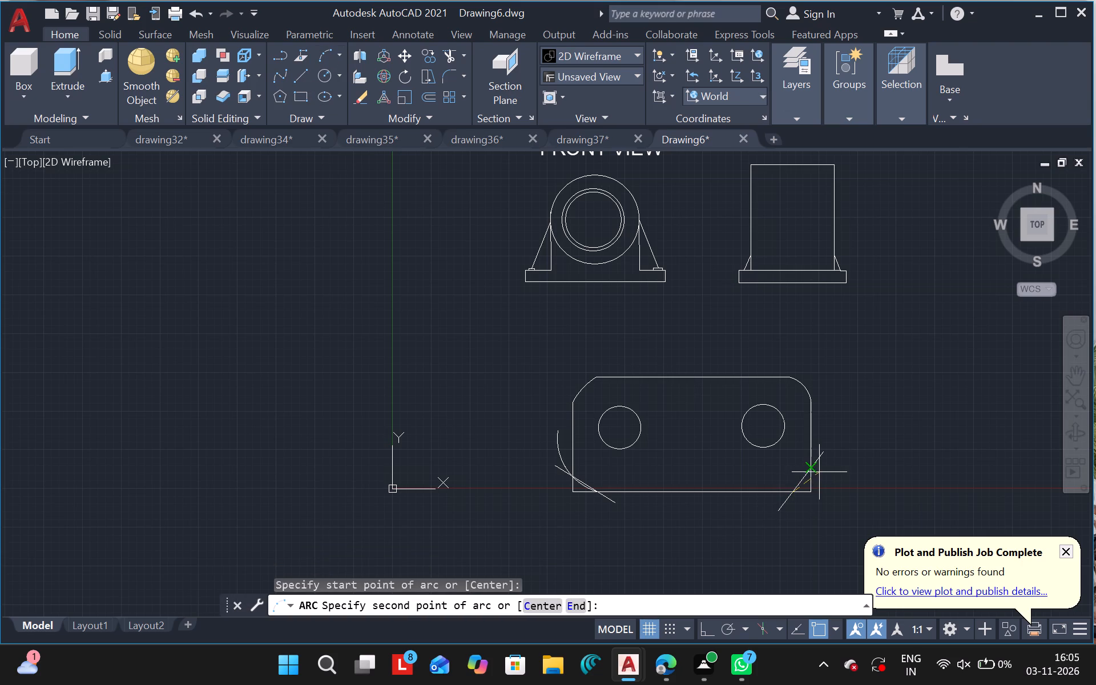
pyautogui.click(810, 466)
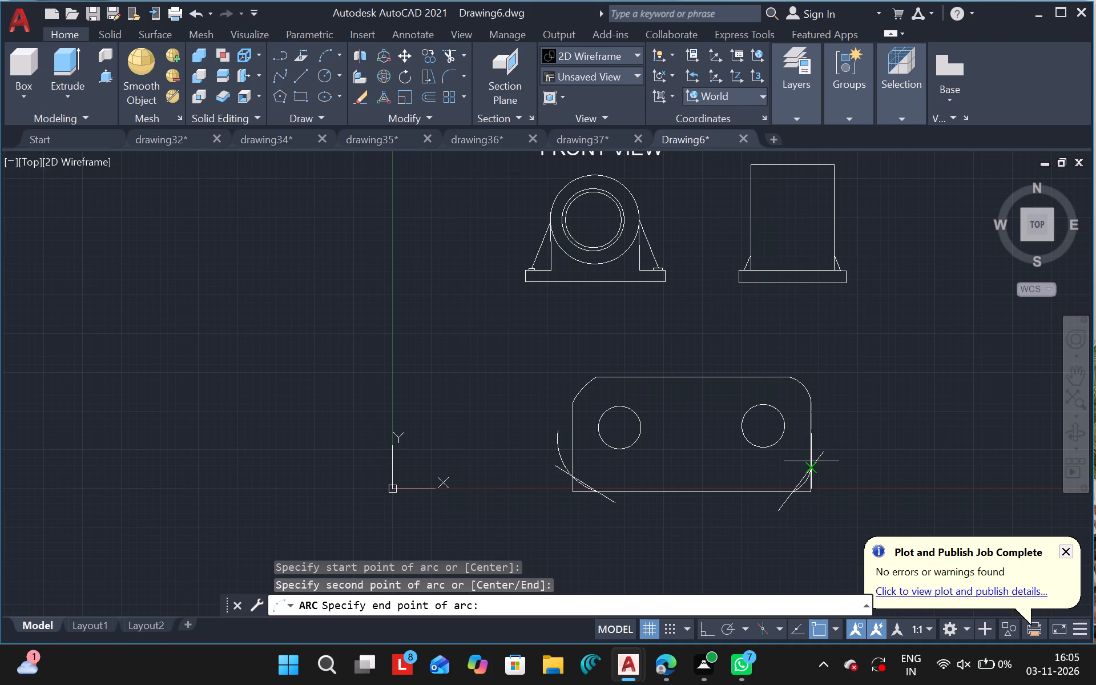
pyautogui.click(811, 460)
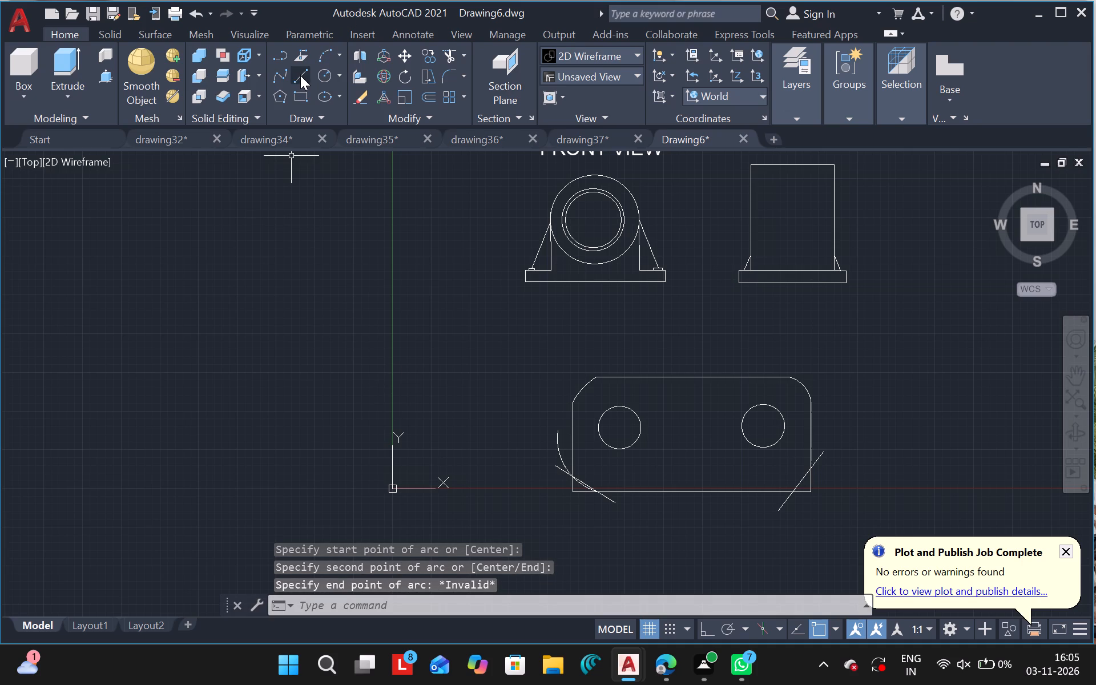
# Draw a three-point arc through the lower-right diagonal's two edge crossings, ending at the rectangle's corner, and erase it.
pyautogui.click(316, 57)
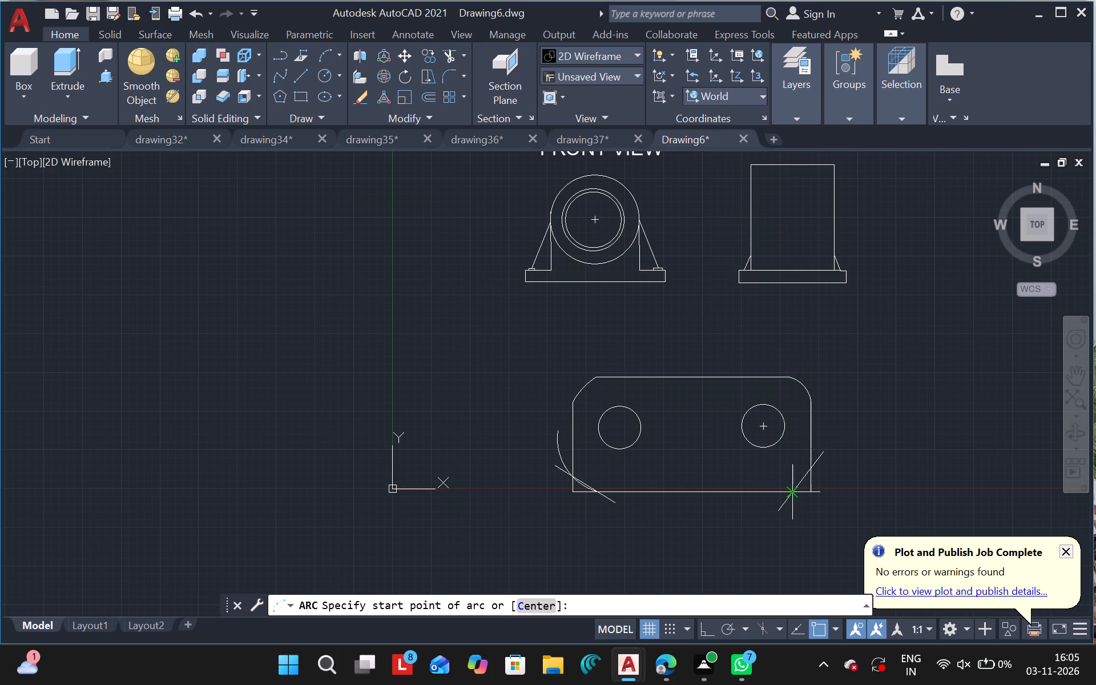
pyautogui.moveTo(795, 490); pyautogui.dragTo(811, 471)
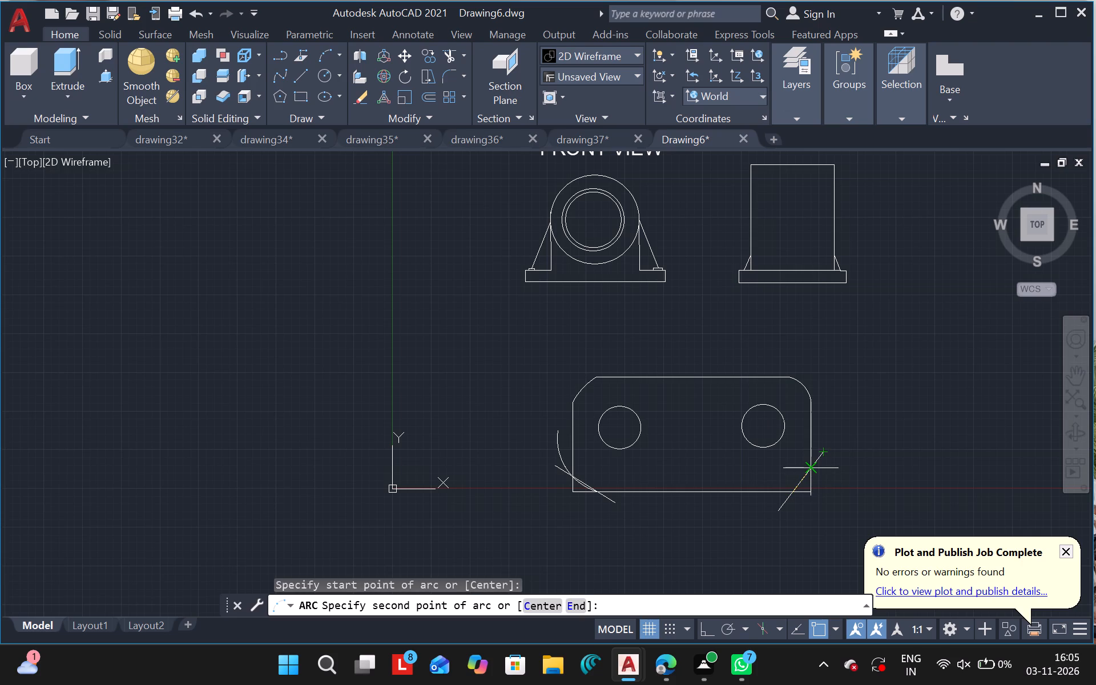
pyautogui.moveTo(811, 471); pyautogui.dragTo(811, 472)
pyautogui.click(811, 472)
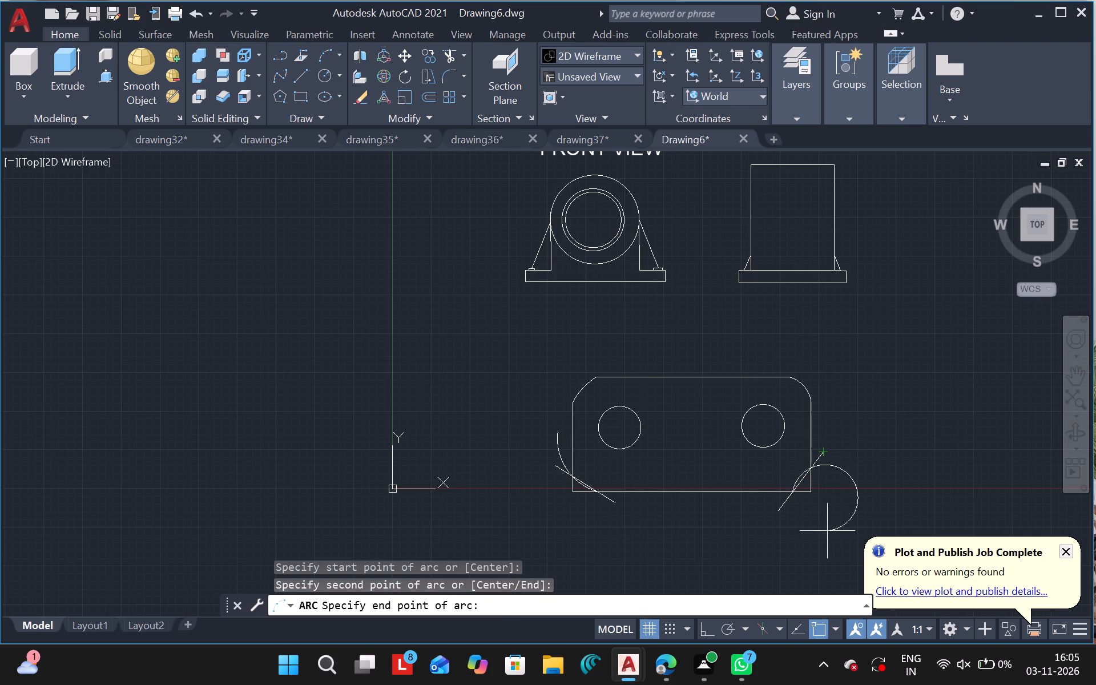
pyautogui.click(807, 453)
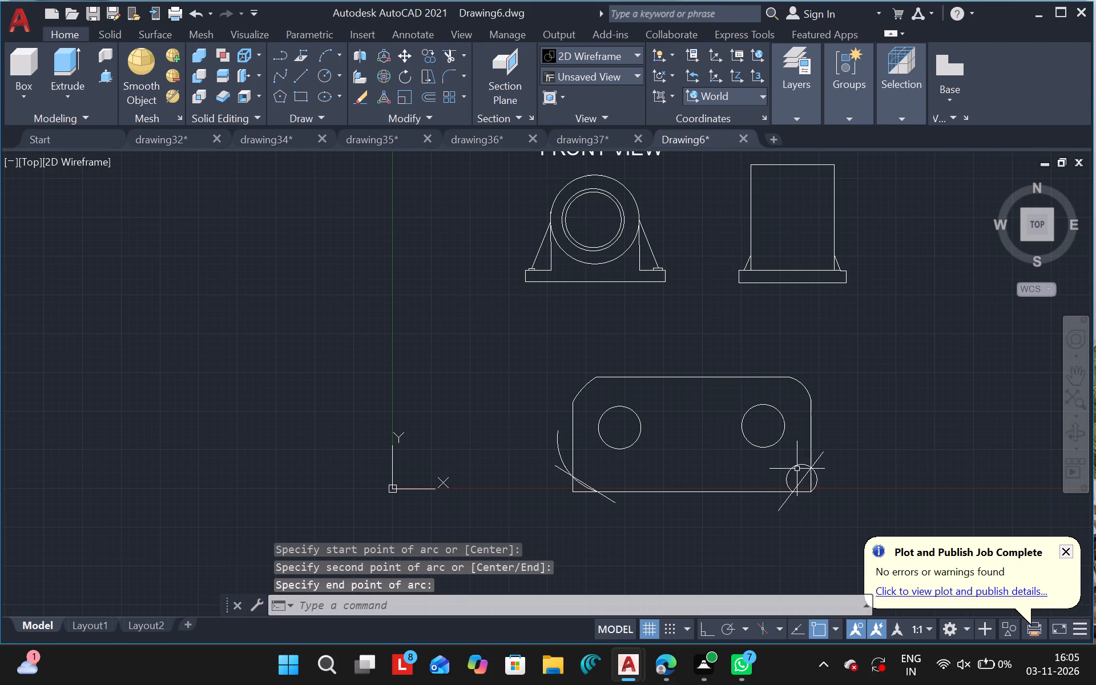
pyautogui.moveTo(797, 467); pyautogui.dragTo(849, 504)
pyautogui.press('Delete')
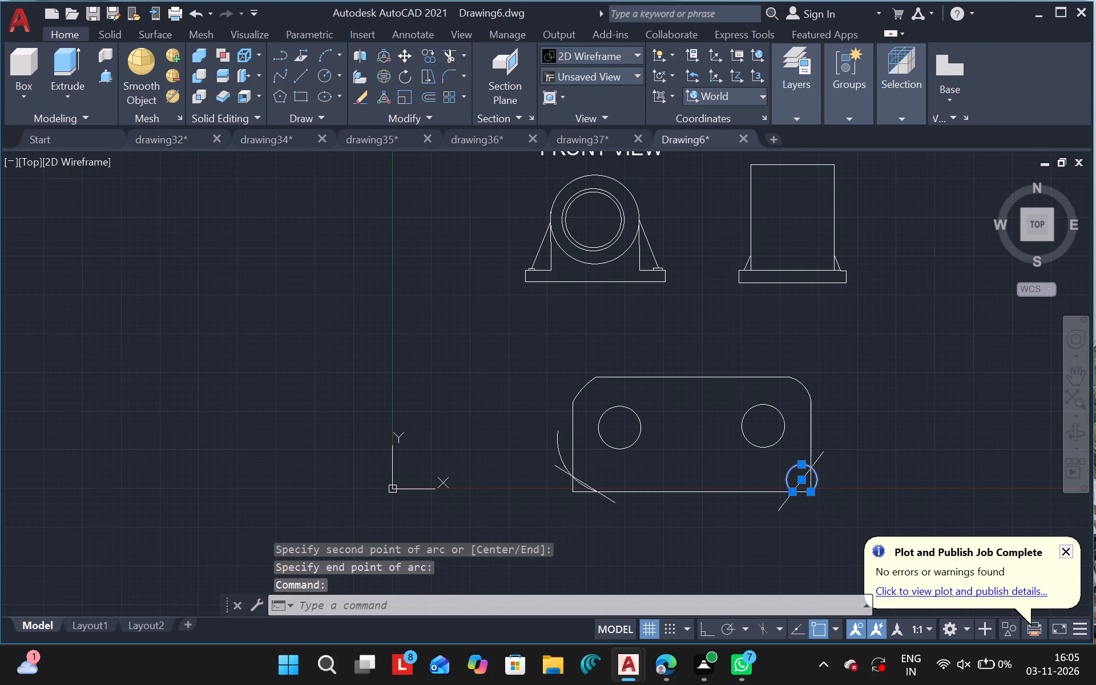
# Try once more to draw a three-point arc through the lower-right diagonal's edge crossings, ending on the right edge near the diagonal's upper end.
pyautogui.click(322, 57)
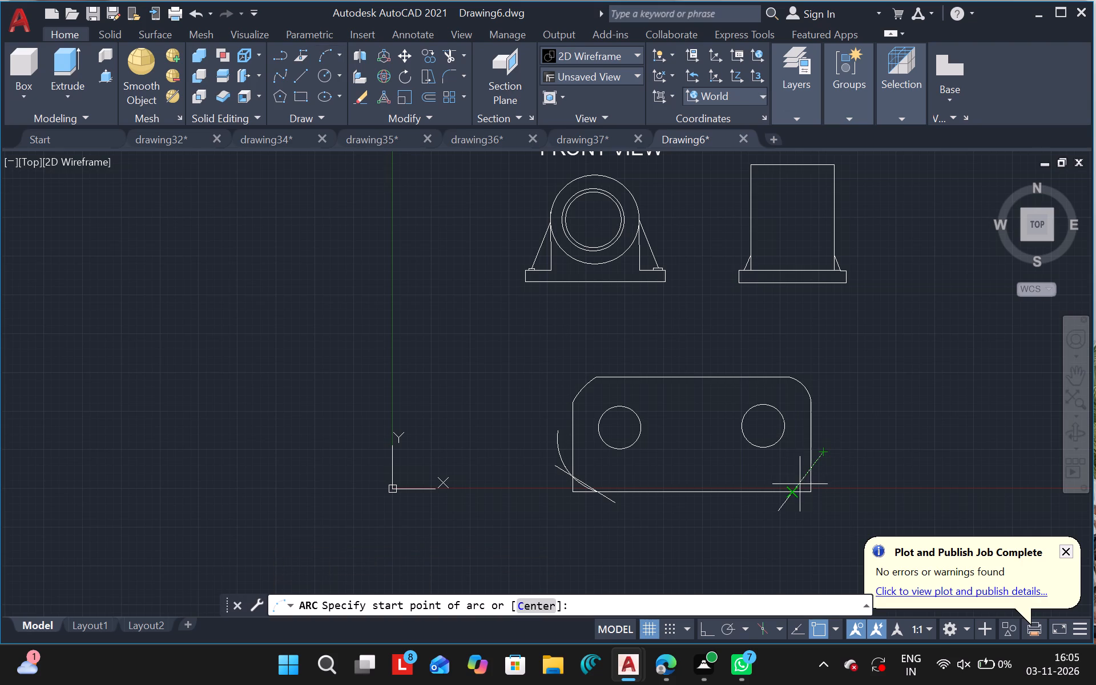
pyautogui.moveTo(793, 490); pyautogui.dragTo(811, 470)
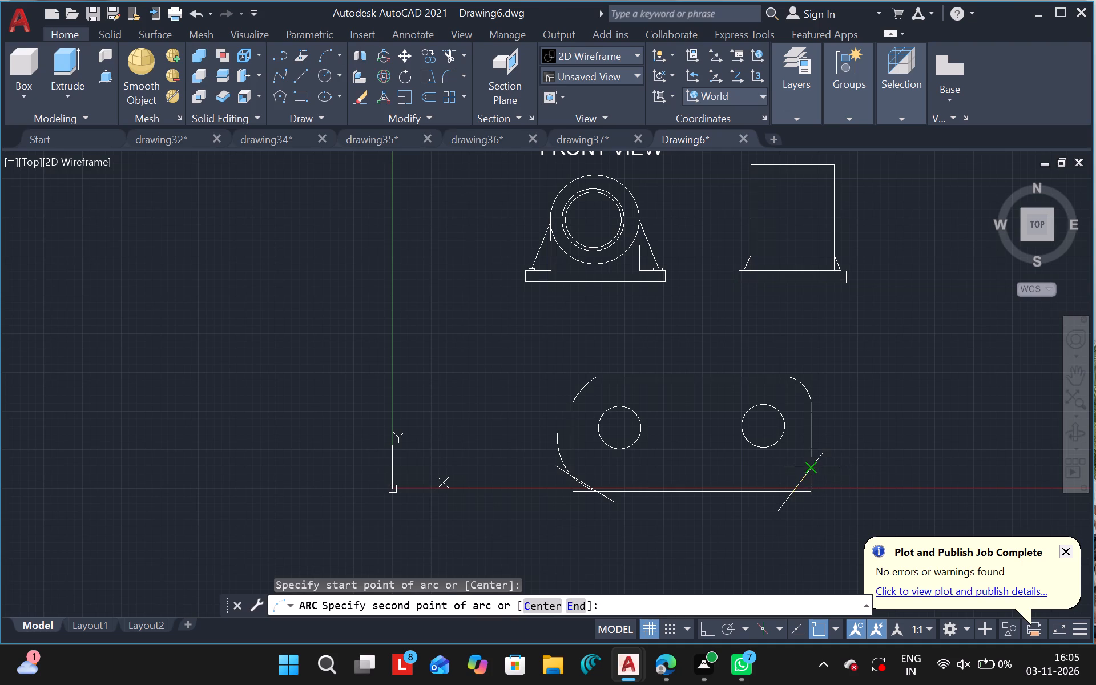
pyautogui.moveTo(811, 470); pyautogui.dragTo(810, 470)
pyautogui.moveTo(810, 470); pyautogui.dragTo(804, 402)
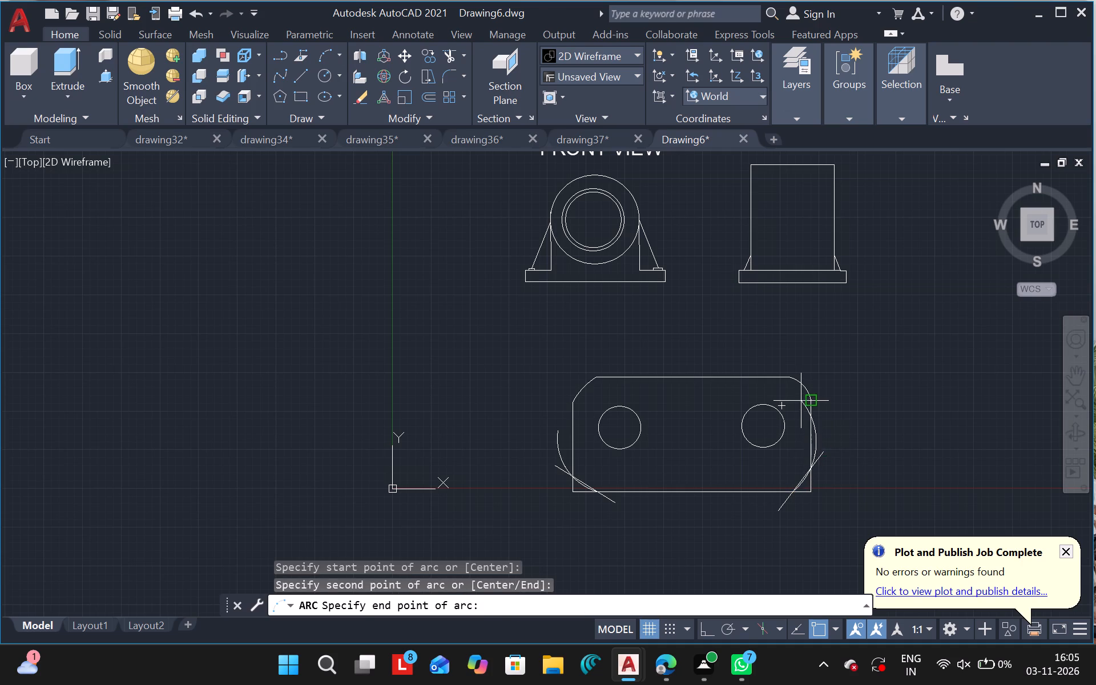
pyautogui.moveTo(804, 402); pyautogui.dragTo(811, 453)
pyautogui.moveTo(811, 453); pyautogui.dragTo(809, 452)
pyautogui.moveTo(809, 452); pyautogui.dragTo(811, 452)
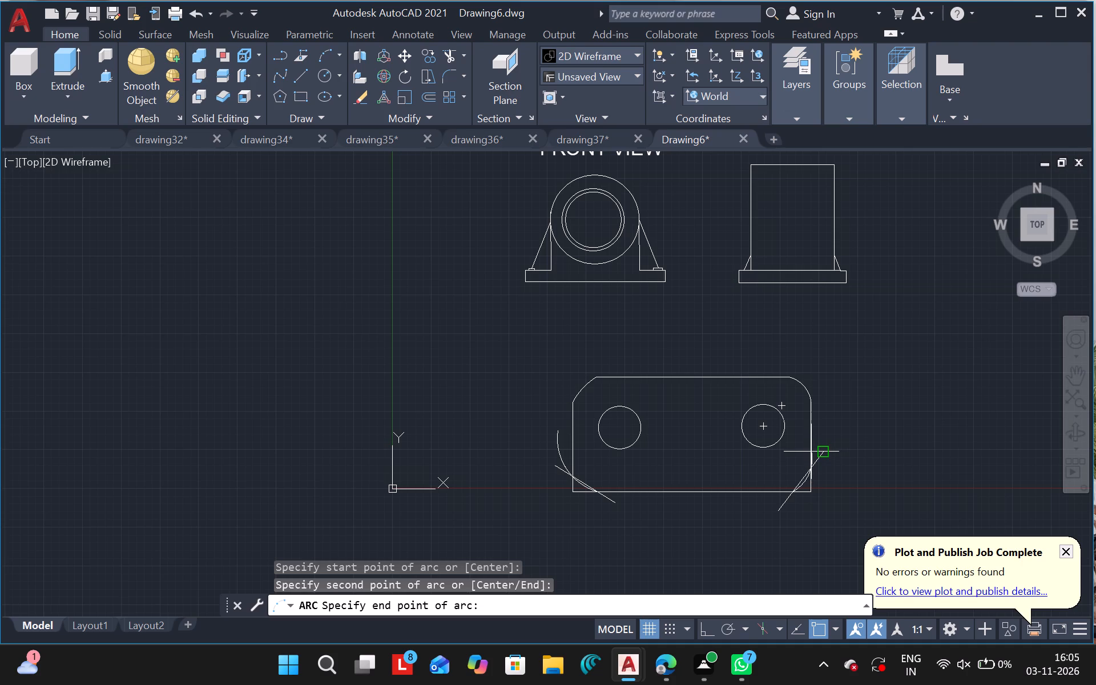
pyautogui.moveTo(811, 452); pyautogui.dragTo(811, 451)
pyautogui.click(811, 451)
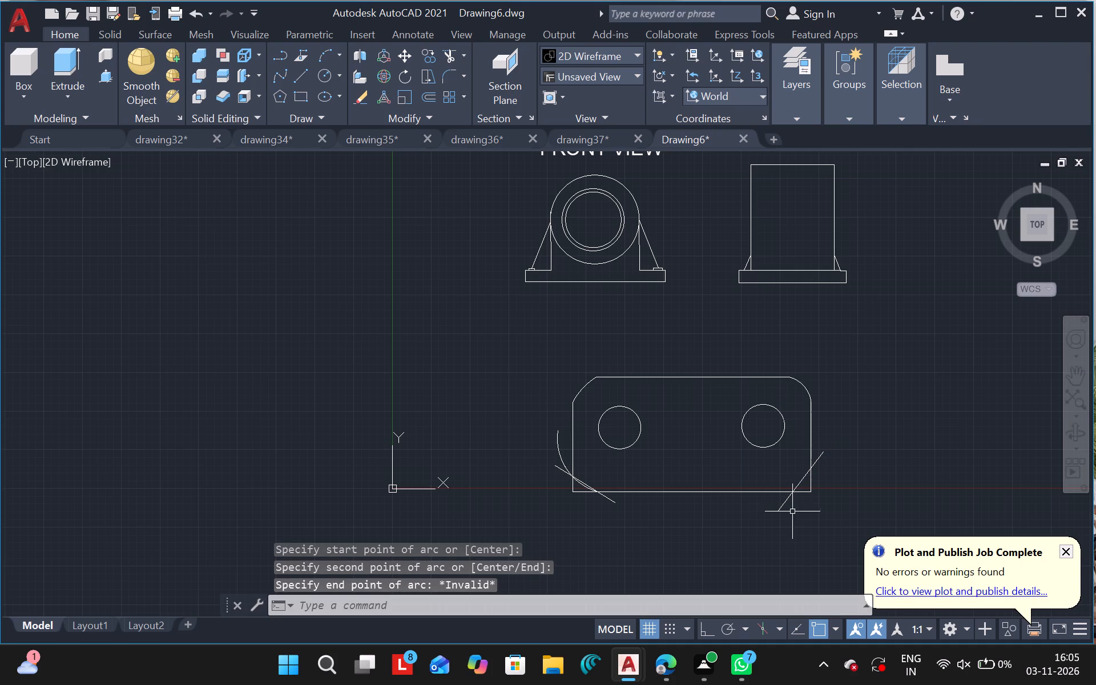
# Draw a three-point arc through the lower-right diagonal's bottom-edge and right-edge crossings, ending just inside the rectangle above the right-edge crossing.
pyautogui.hscroll(-1, 808, 479)
pyautogui.keyDown('ctrl'); pyautogui.scroll(4, 808, 479); pyautogui.keyUp('ctrl')
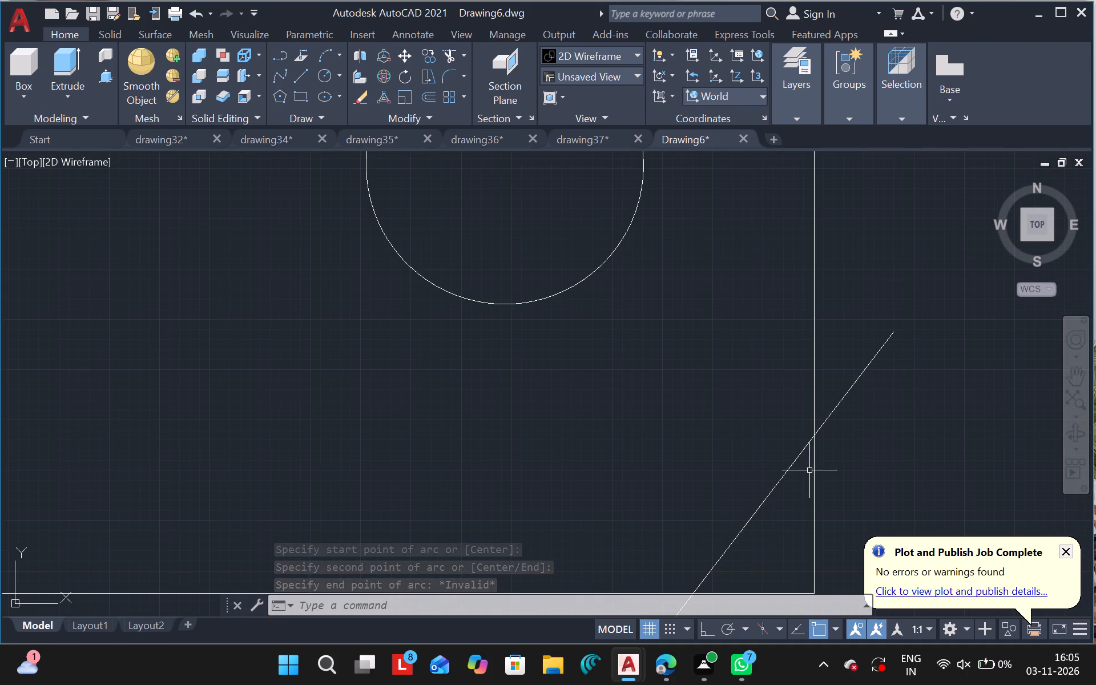
pyautogui.keyDown('ctrl'); pyautogui.scroll(-1, 809, 470); pyautogui.keyUp('ctrl')
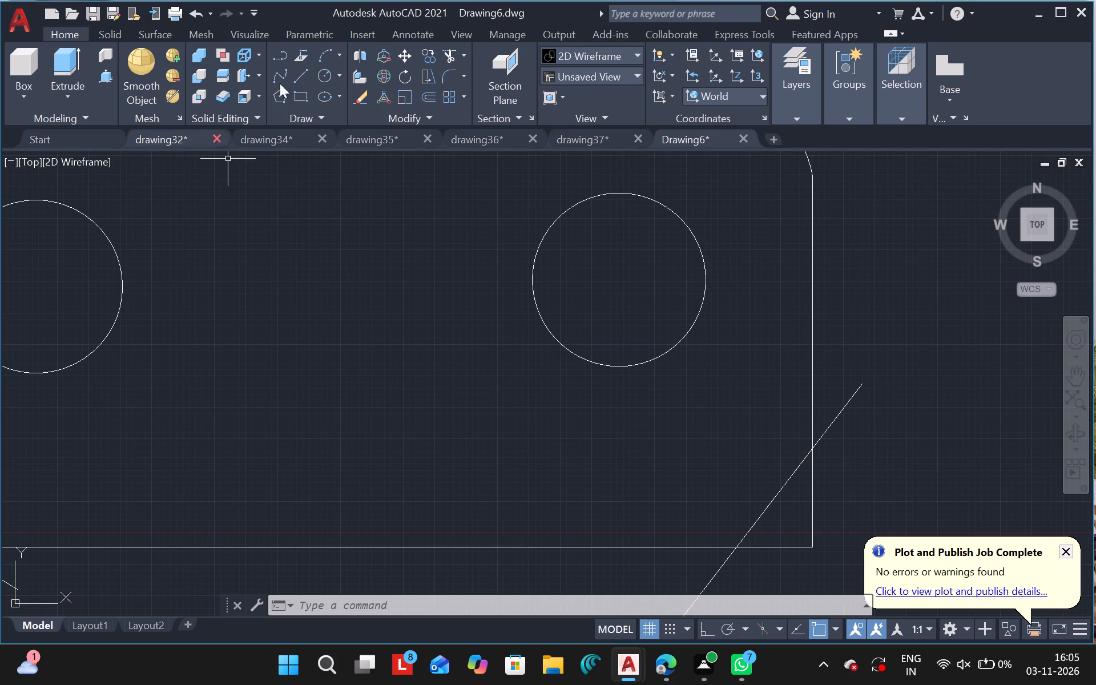
pyautogui.click(327, 53)
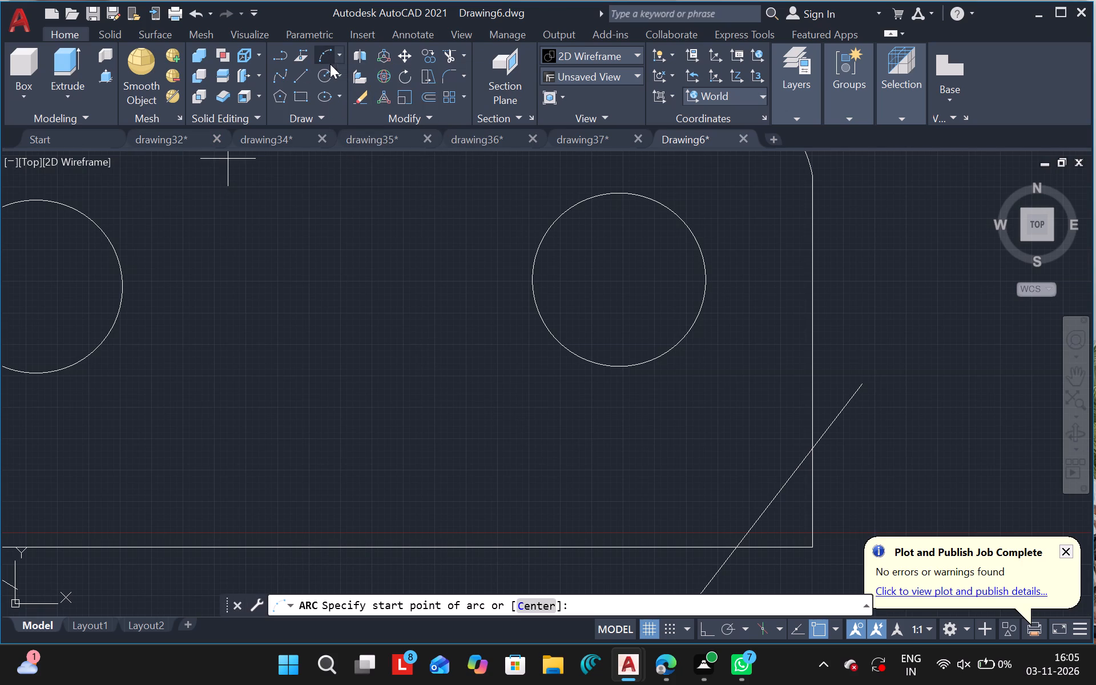
pyautogui.moveTo(736, 543); pyautogui.dragTo(791, 499)
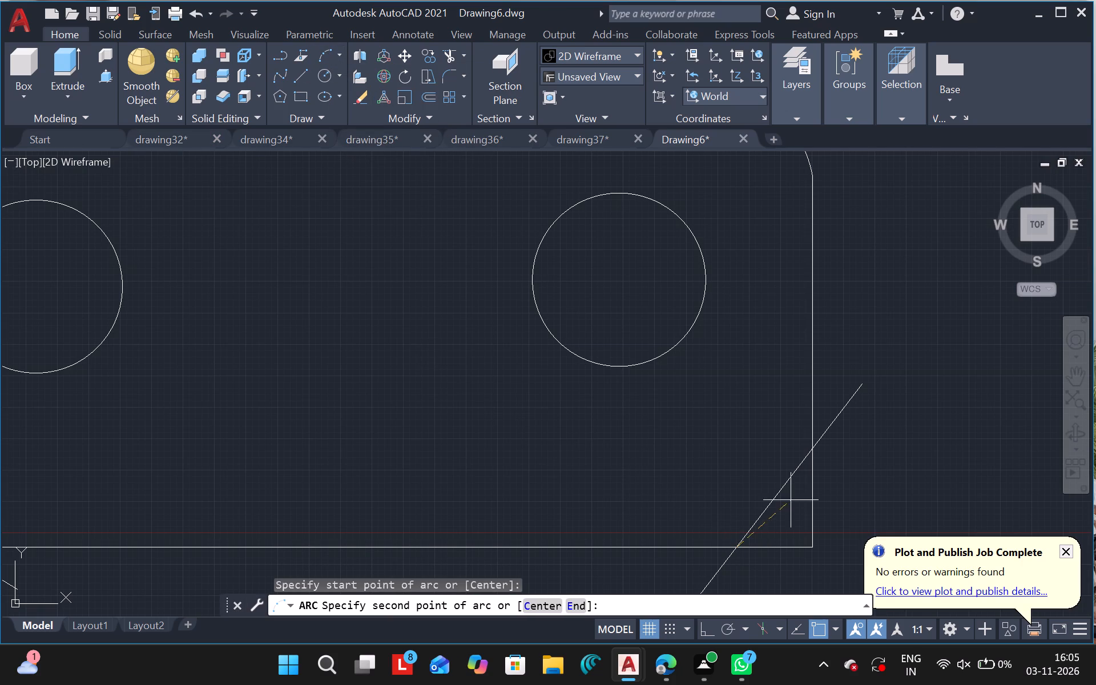
pyautogui.moveTo(791, 499); pyautogui.dragTo(815, 452)
pyautogui.click(815, 452)
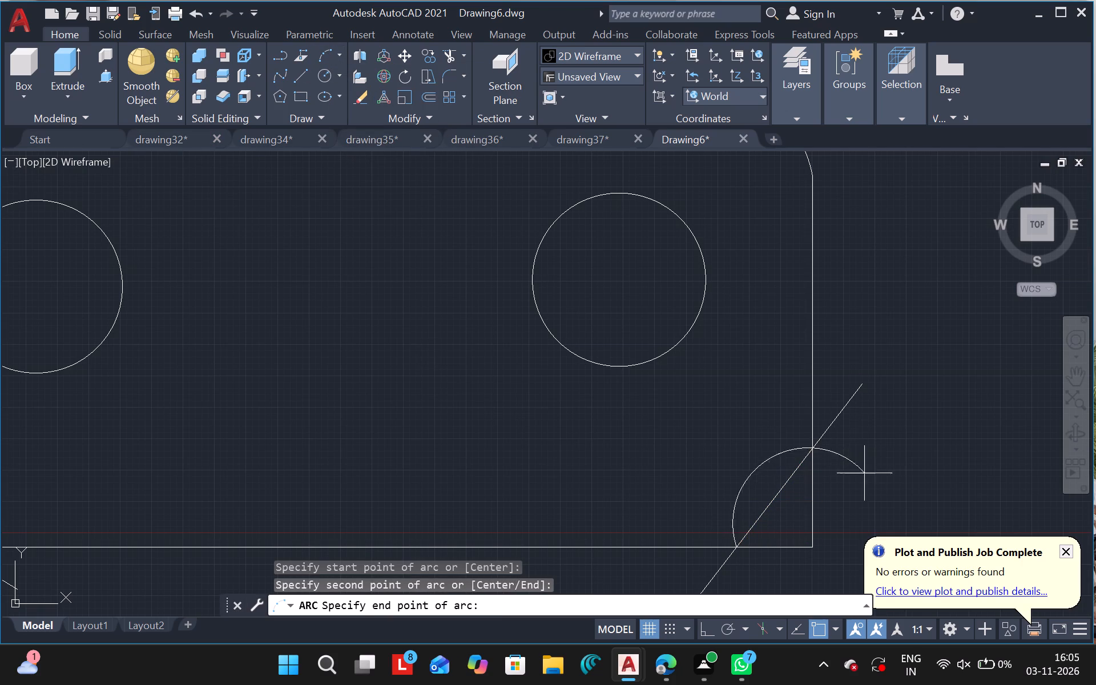
pyautogui.click(803, 377)
# Trim the diagonal, the arc's outer overhang and the square corner's edge stubs at the third view's lower-left corner, leaving the corner arc.
pyautogui.keyDown('ctrl'); pyautogui.scroll(-1, 732, 430); pyautogui.keyUp('ctrl')
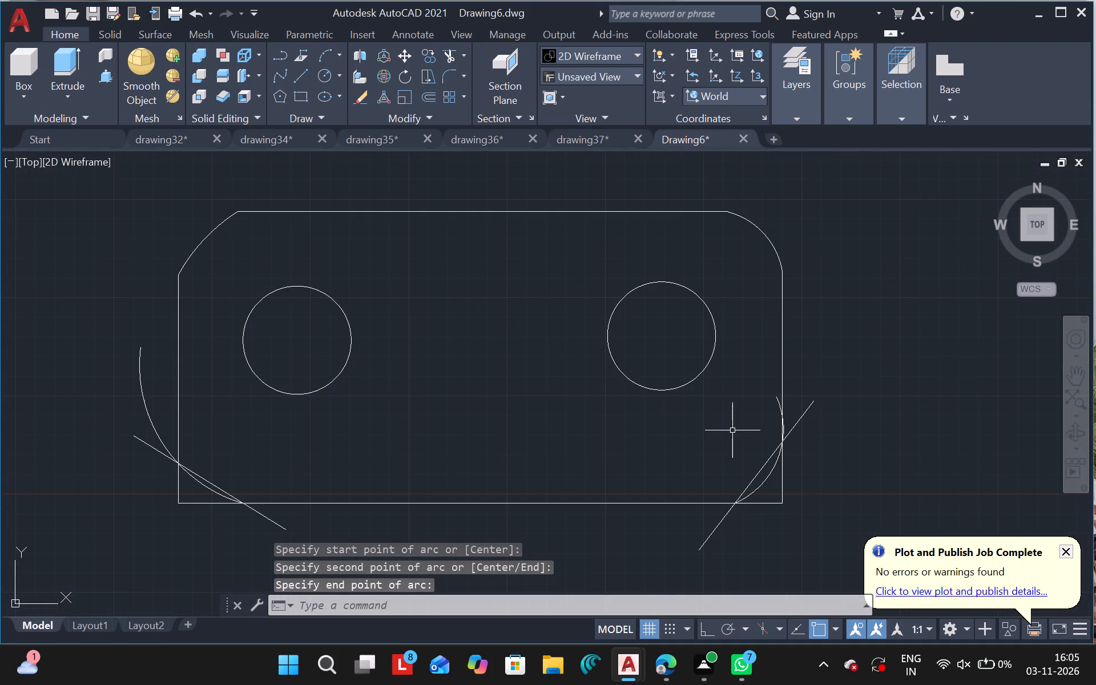
pyautogui.write('TR')
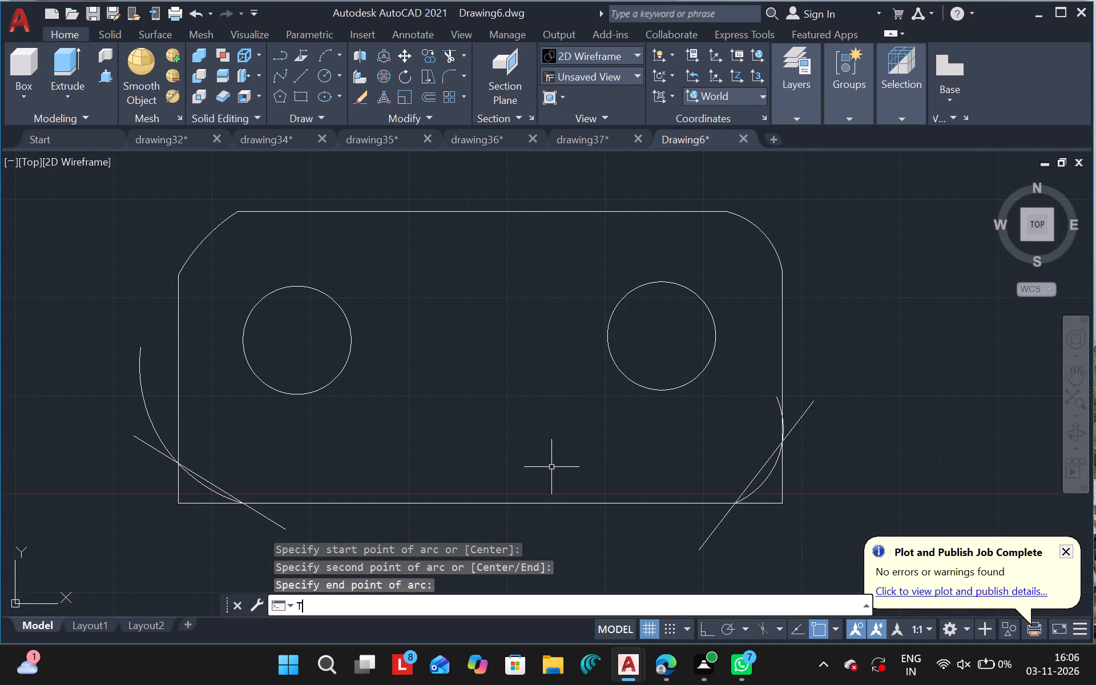
pyautogui.click(345, 446)
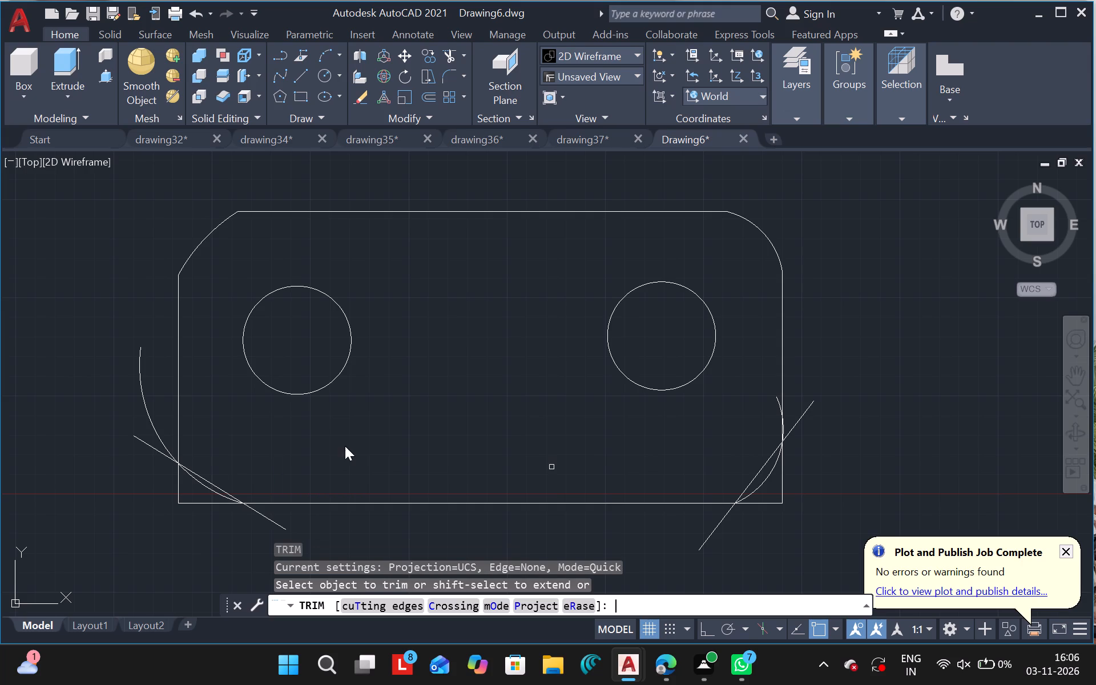
pyautogui.click(267, 521)
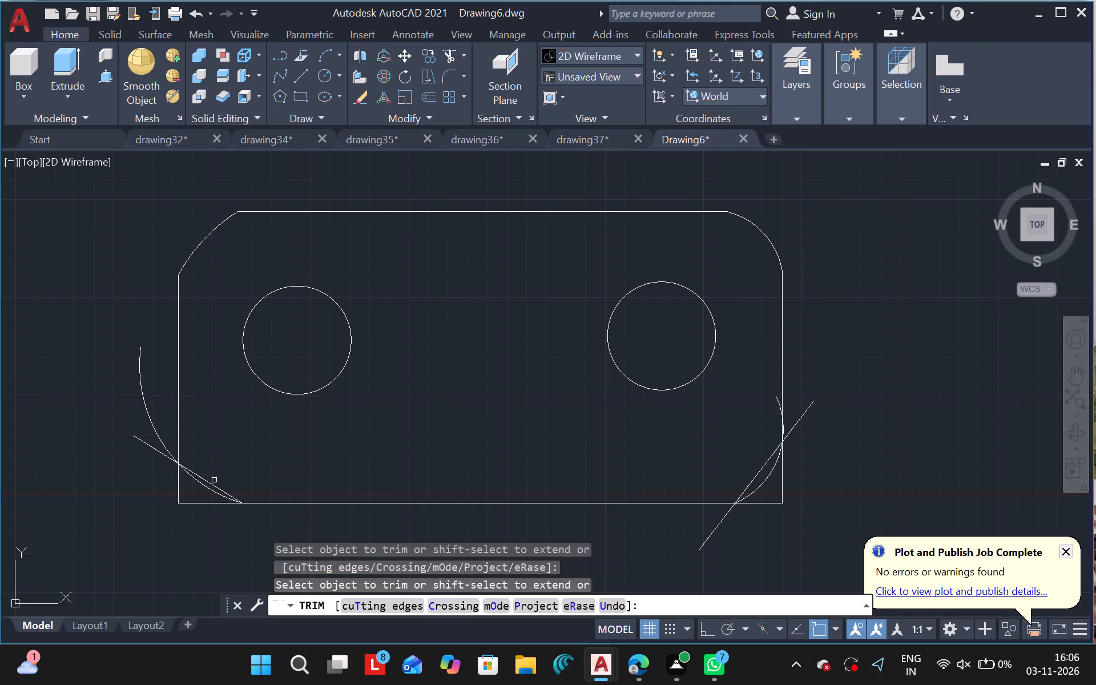
pyautogui.click(207, 483)
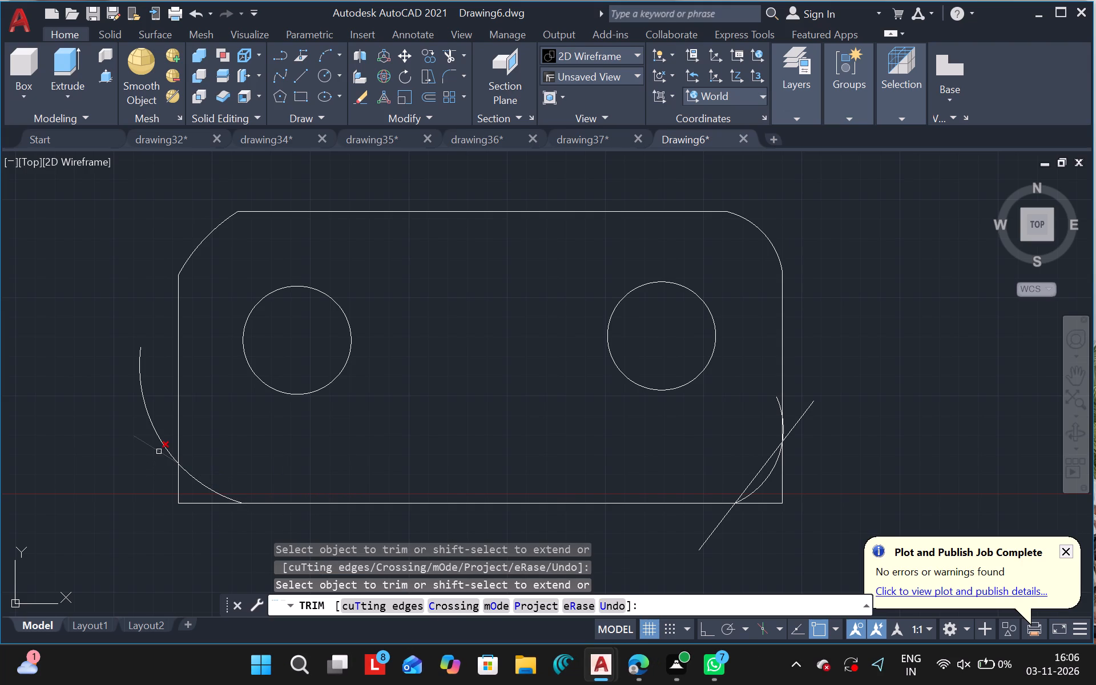
pyautogui.moveTo(159, 452); pyautogui.dragTo(163, 443)
pyautogui.click(163, 443)
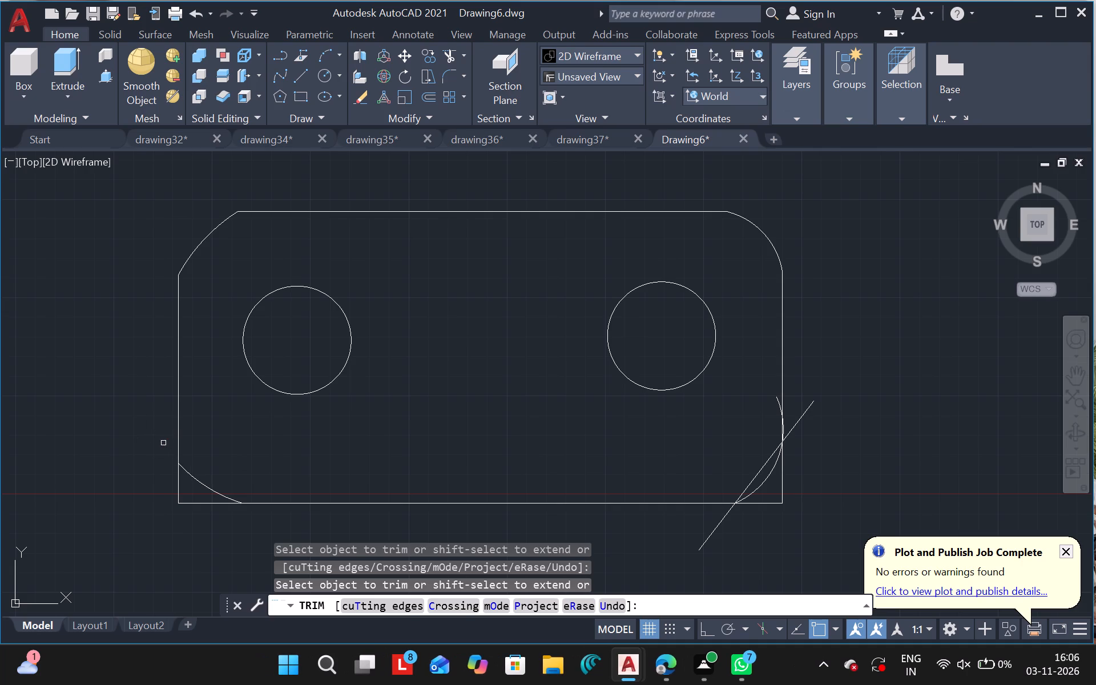
pyautogui.click(175, 495)
pyautogui.click(192, 501)
# Trim the diagonal, the arc's upper excess and the square corner's edge stubs at the third view's lower-right corner, leaving the corner arc.
pyautogui.moveTo(773, 452); pyautogui.dragTo(783, 426)
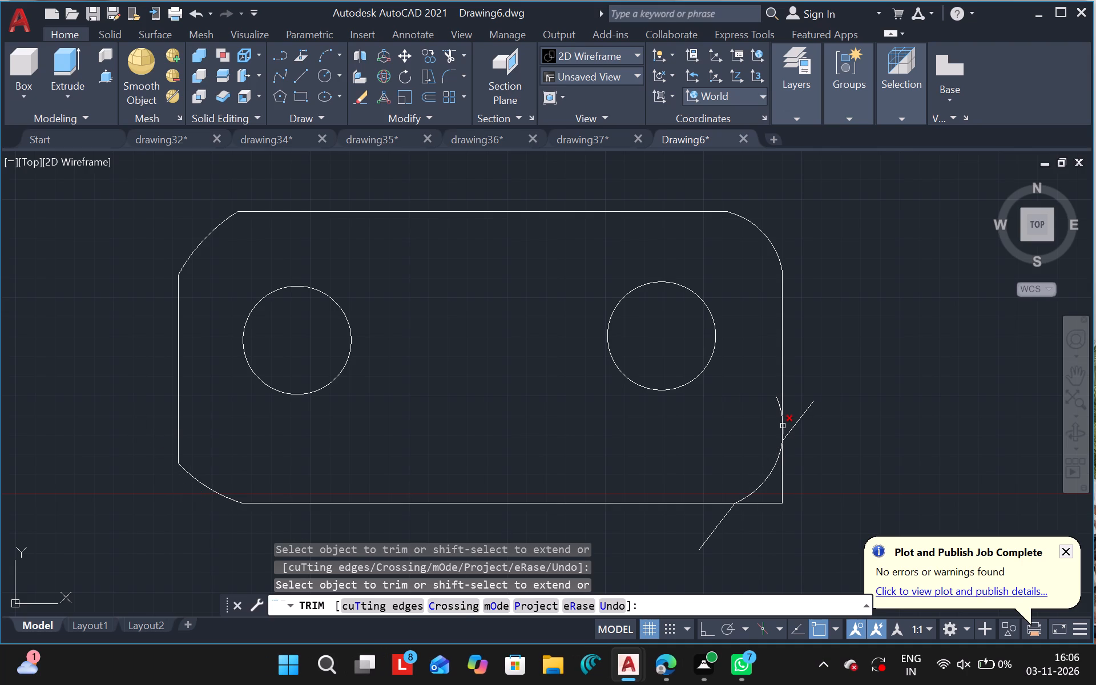
pyautogui.moveTo(783, 426); pyautogui.dragTo(778, 408)
pyautogui.moveTo(778, 408); pyautogui.dragTo(796, 428)
pyautogui.click(796, 428)
pyautogui.moveTo(719, 527); pyautogui.dragTo(747, 531)
pyautogui.moveTo(747, 531); pyautogui.dragTo(782, 502)
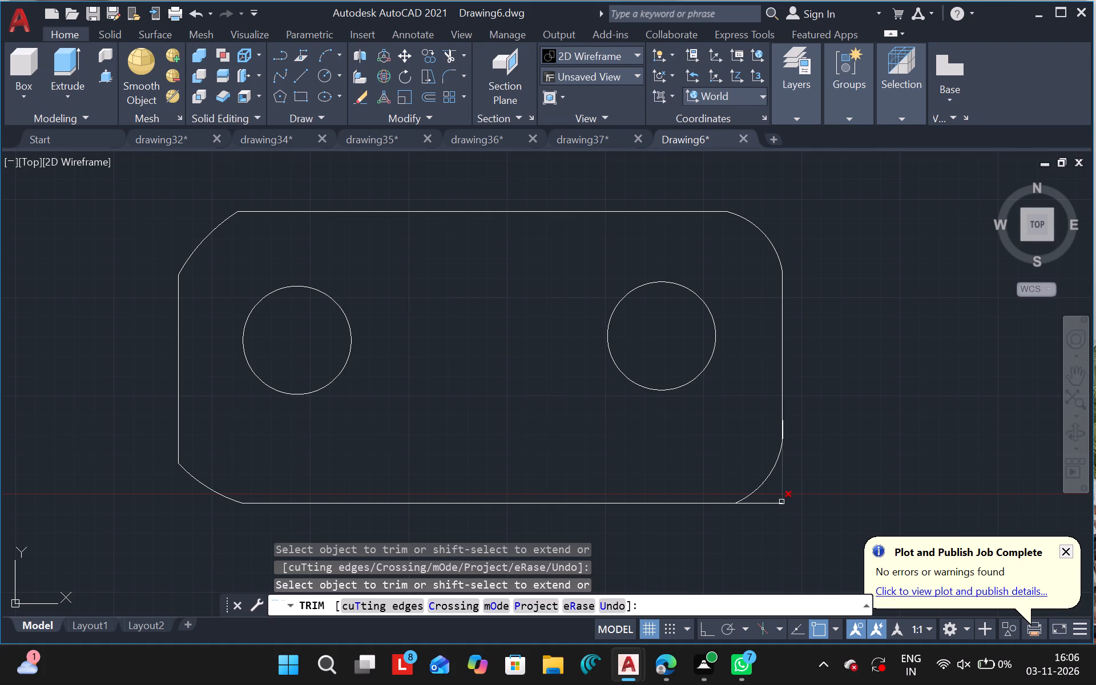
pyautogui.click(777, 501)
pyautogui.click(784, 507)
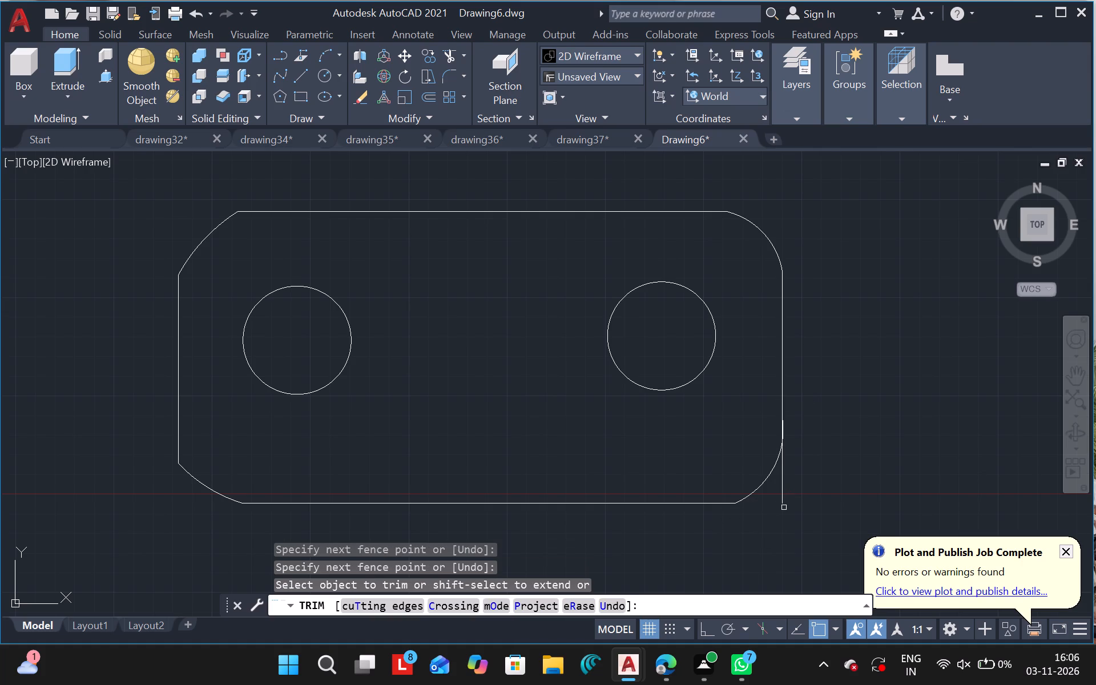
pyautogui.click(782, 499)
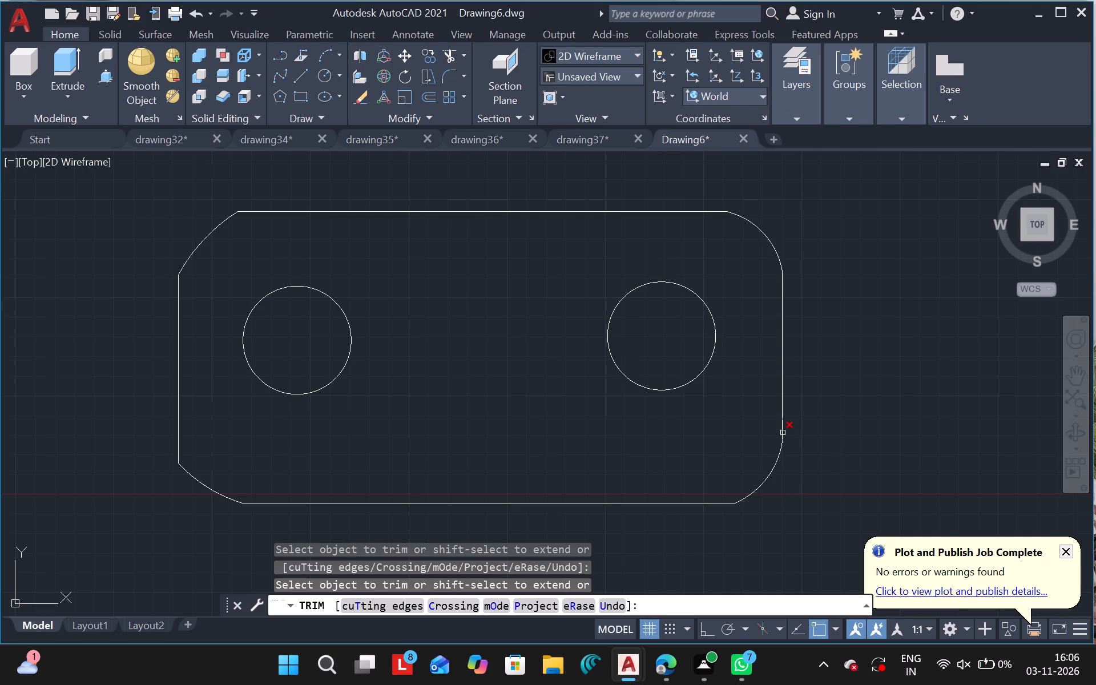
pyautogui.moveTo(783, 433); pyautogui.dragTo(820, 428)
pyautogui.press('Escape')
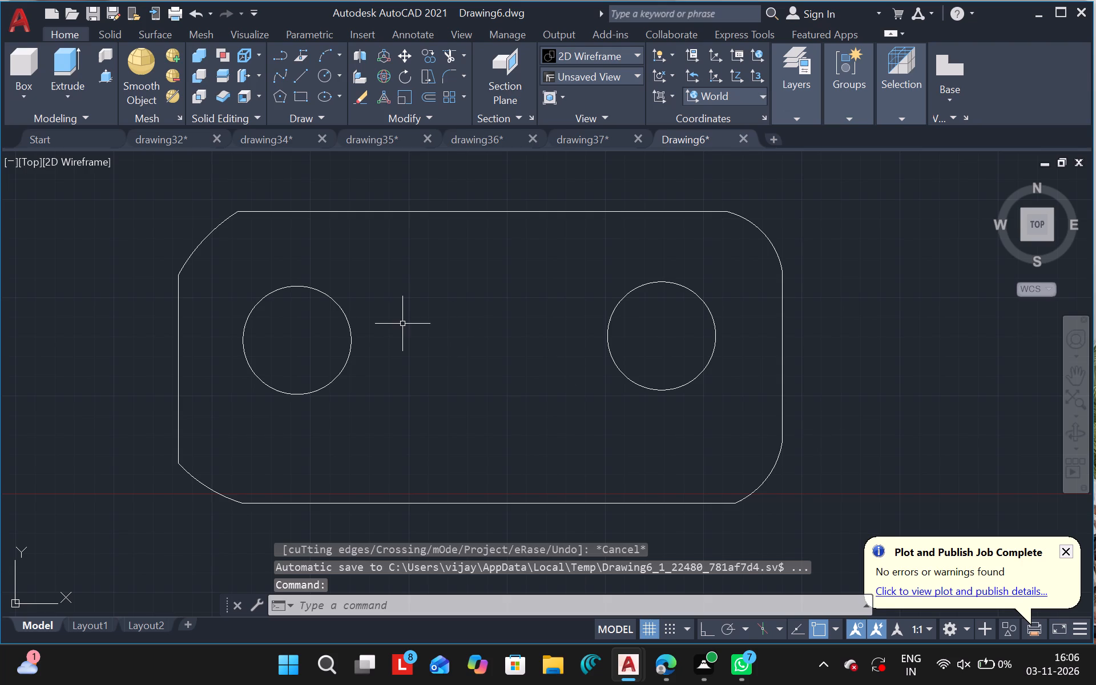
# Move the third view's left hole slightly down, to about midway between the outline's top and bottom edges.
pyautogui.keyDown('ctrl'); pyautogui.scroll(-3, 404, 325); pyautogui.keyUp('ctrl')
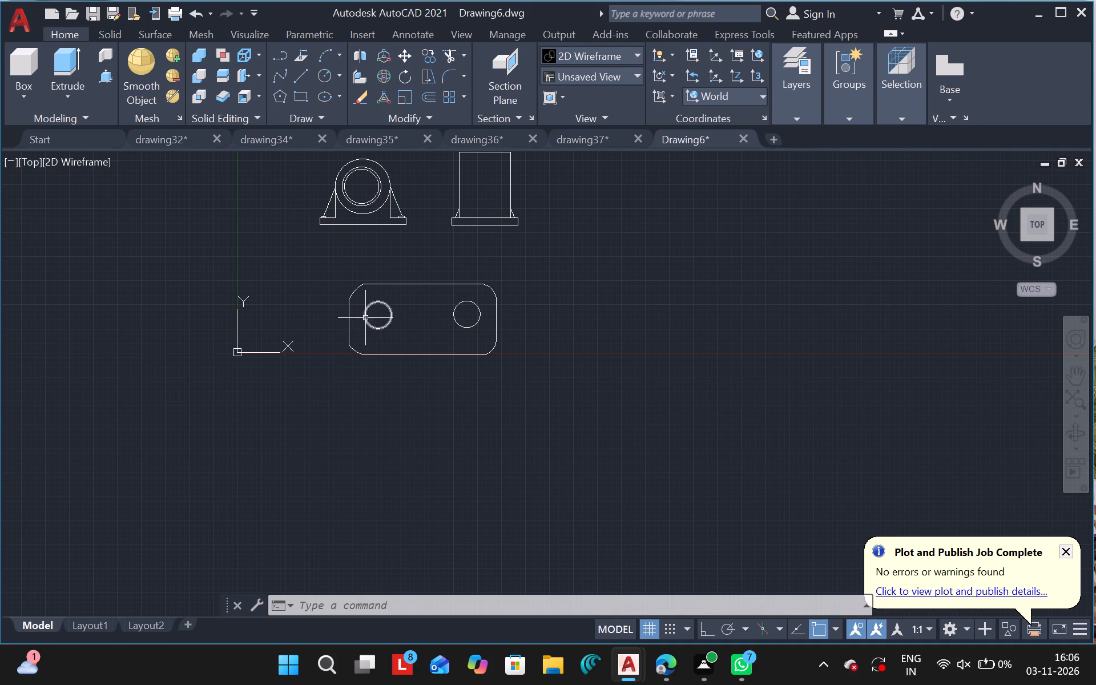
pyautogui.moveTo(365, 318); pyautogui.dragTo(409, 358)
pyautogui.write('MOV')
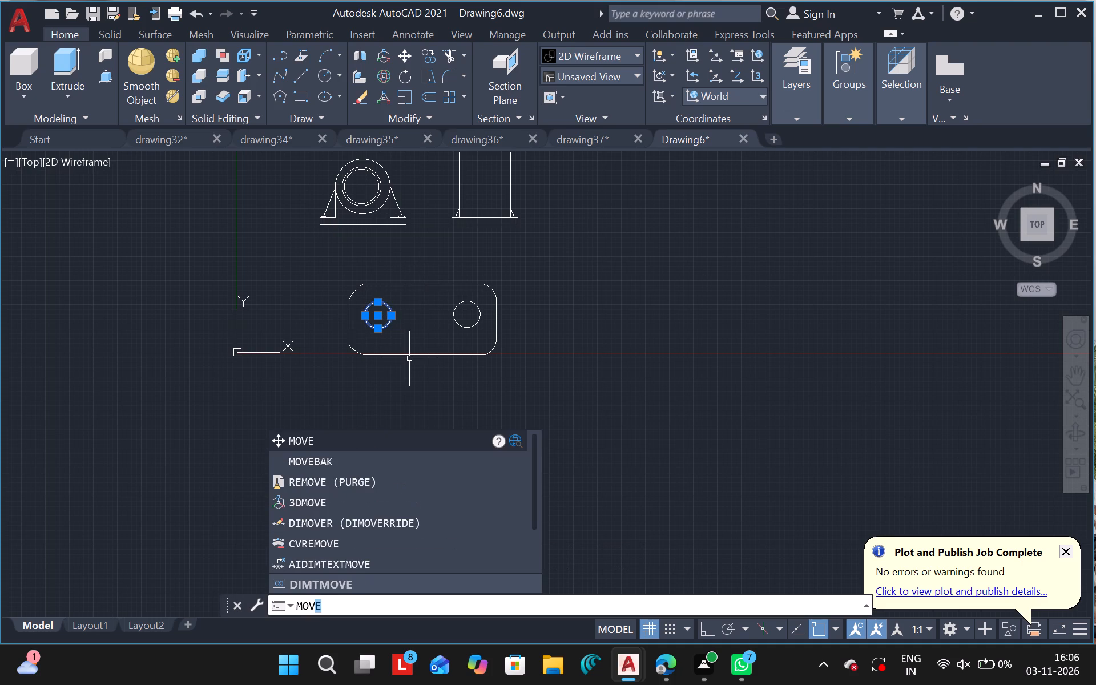
pyautogui.click(308, 446)
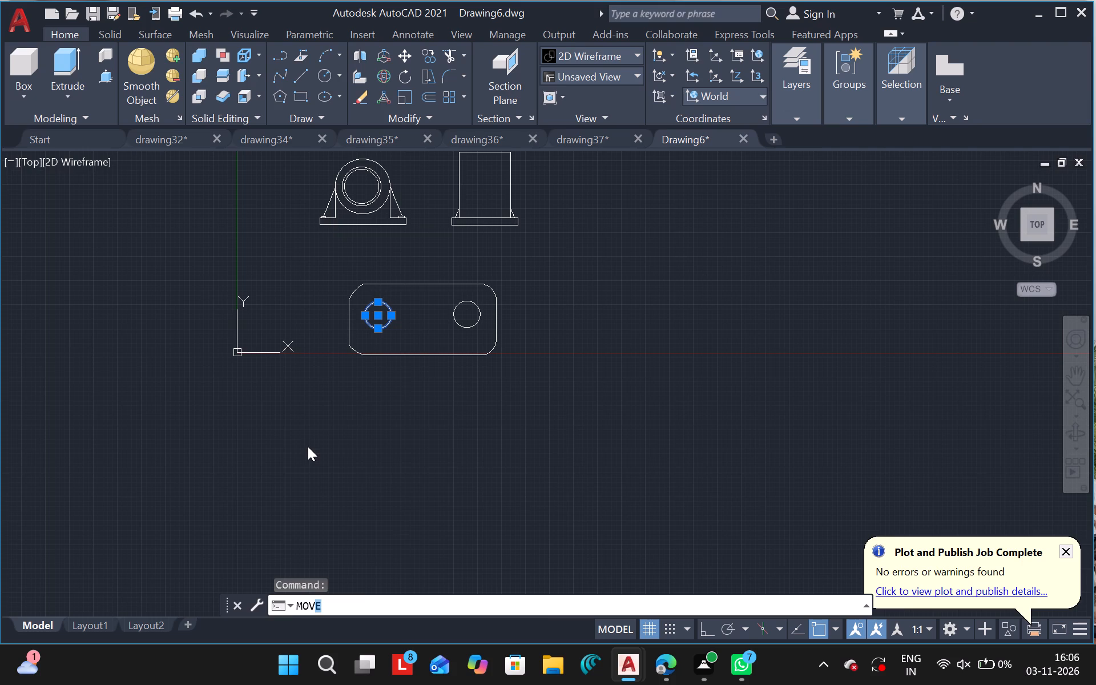
pyautogui.moveTo(590, 392); pyautogui.dragTo(593, 397)
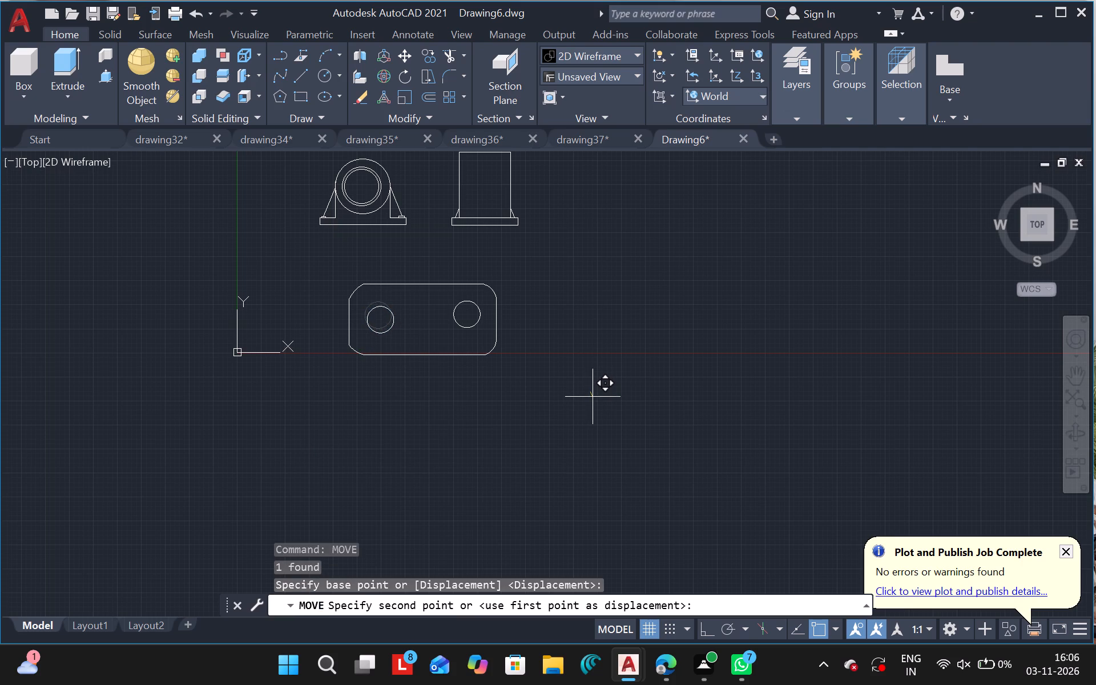
pyautogui.moveTo(593, 397); pyautogui.dragTo(589, 398)
pyautogui.click(589, 398)
# Move the third view's right hole slightly down, level with the left hole.
pyautogui.click(468, 326)
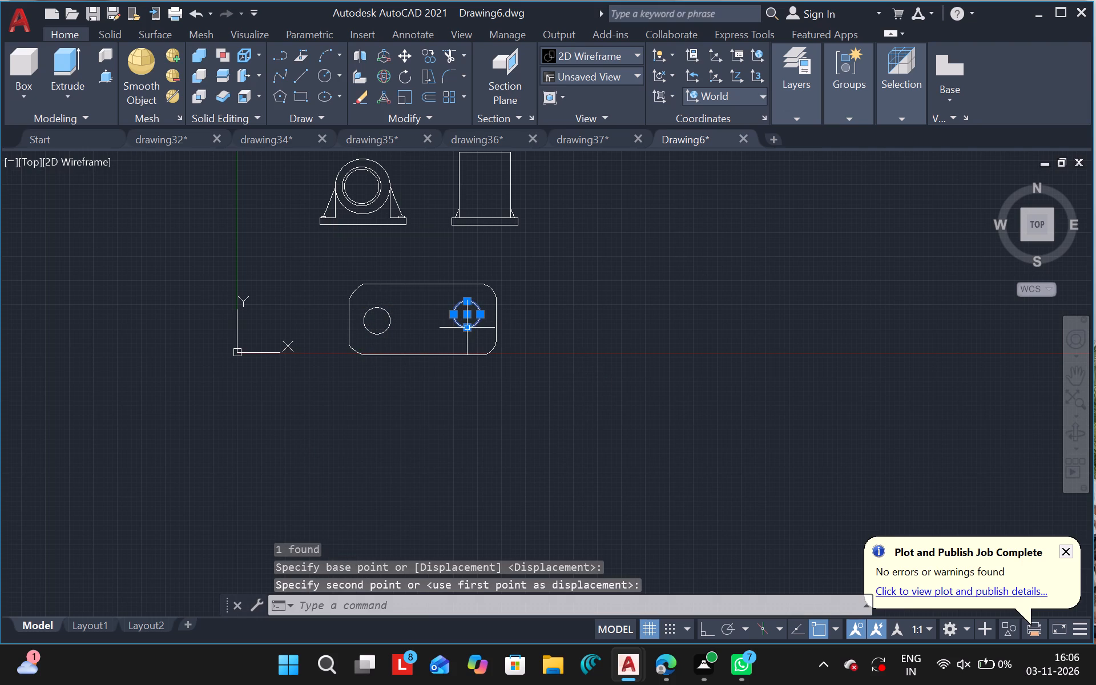
pyautogui.press('n')
pyautogui.press('BackSpace')
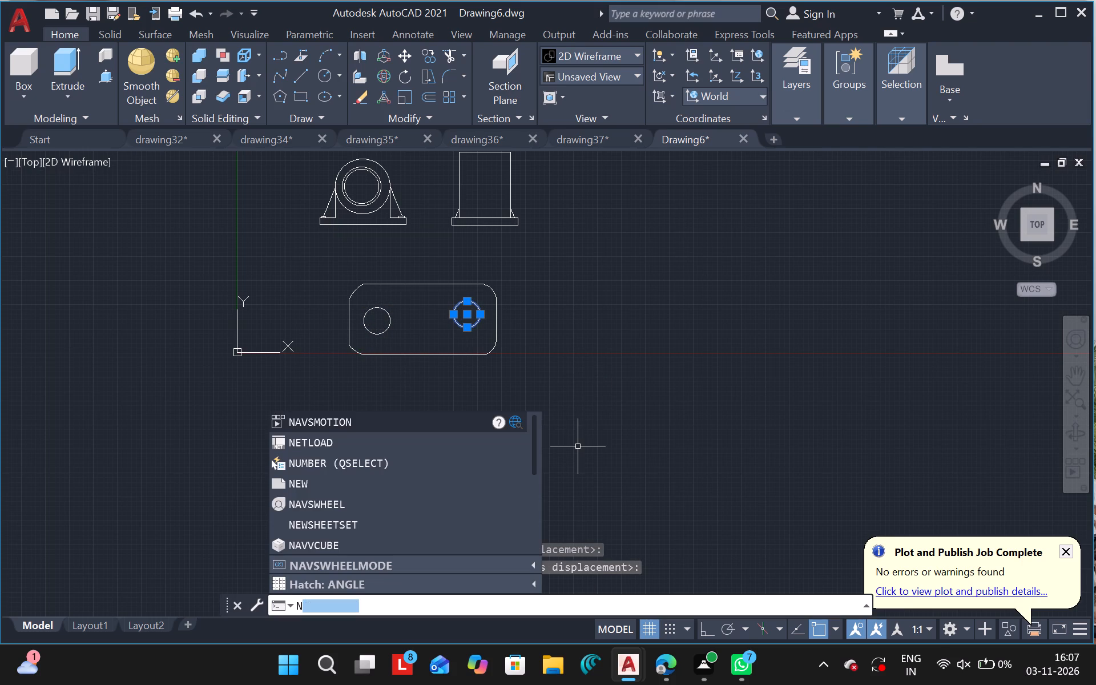
pyautogui.press('BackSpace')
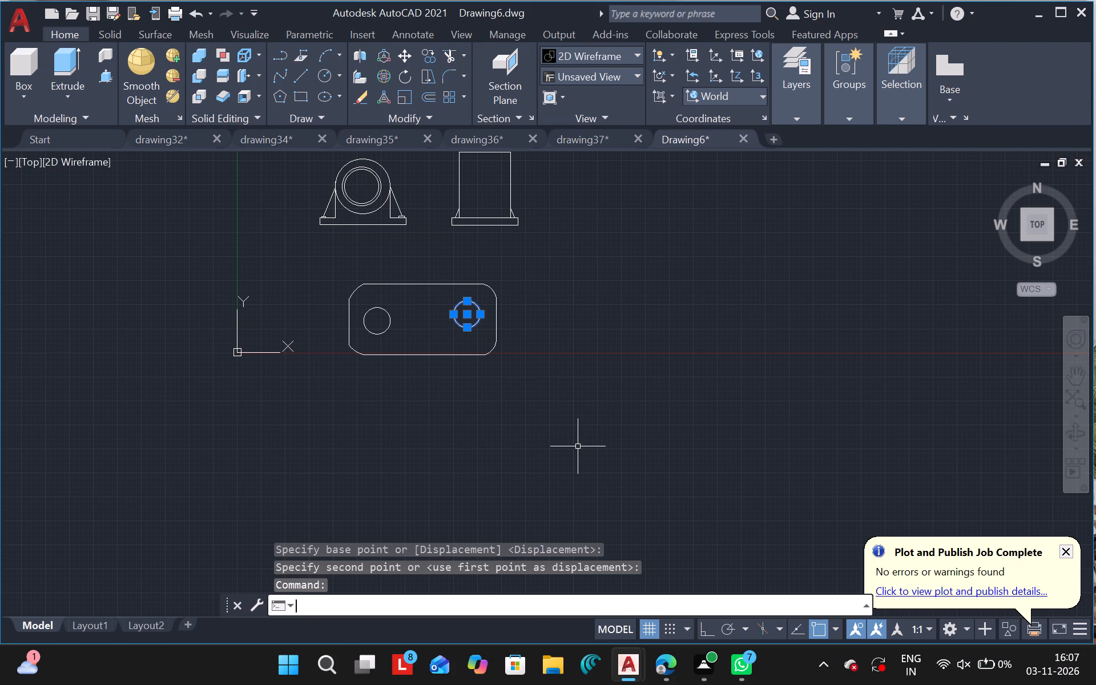
pyautogui.write('MO')
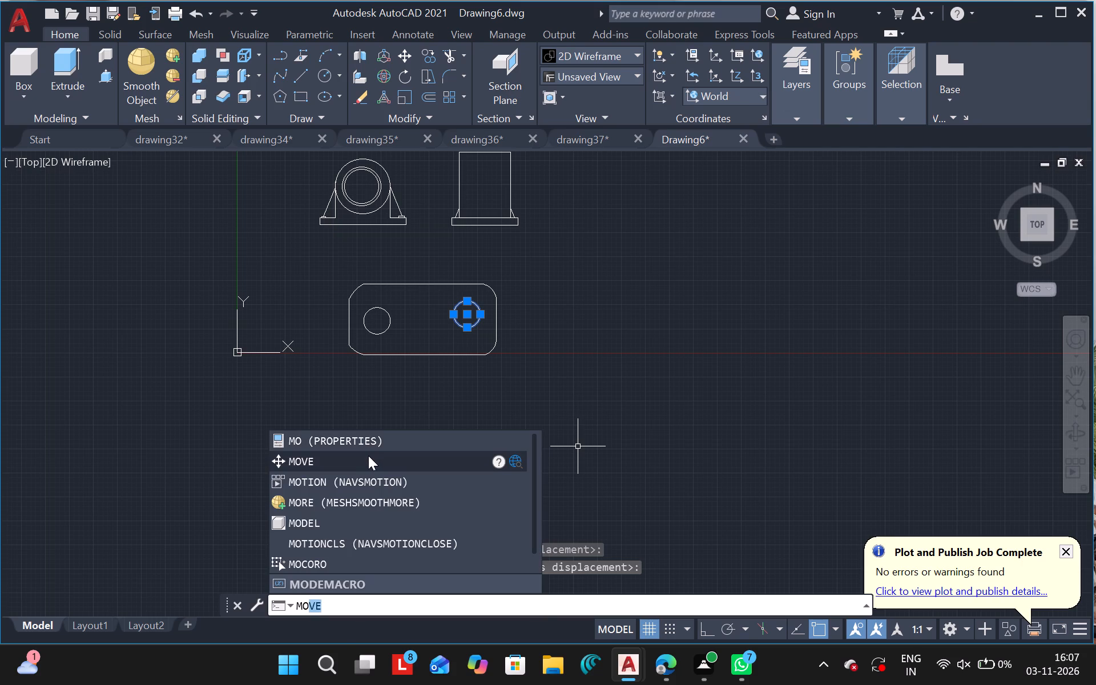
pyautogui.click(368, 456)
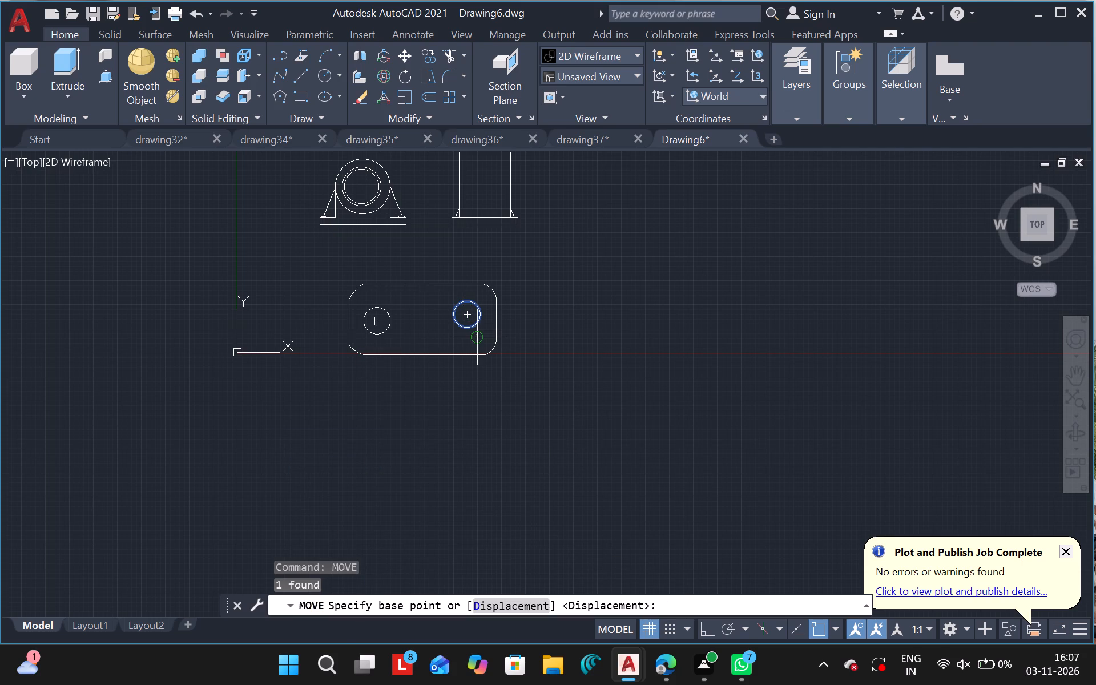
pyautogui.moveTo(561, 349); pyautogui.dragTo(561, 353)
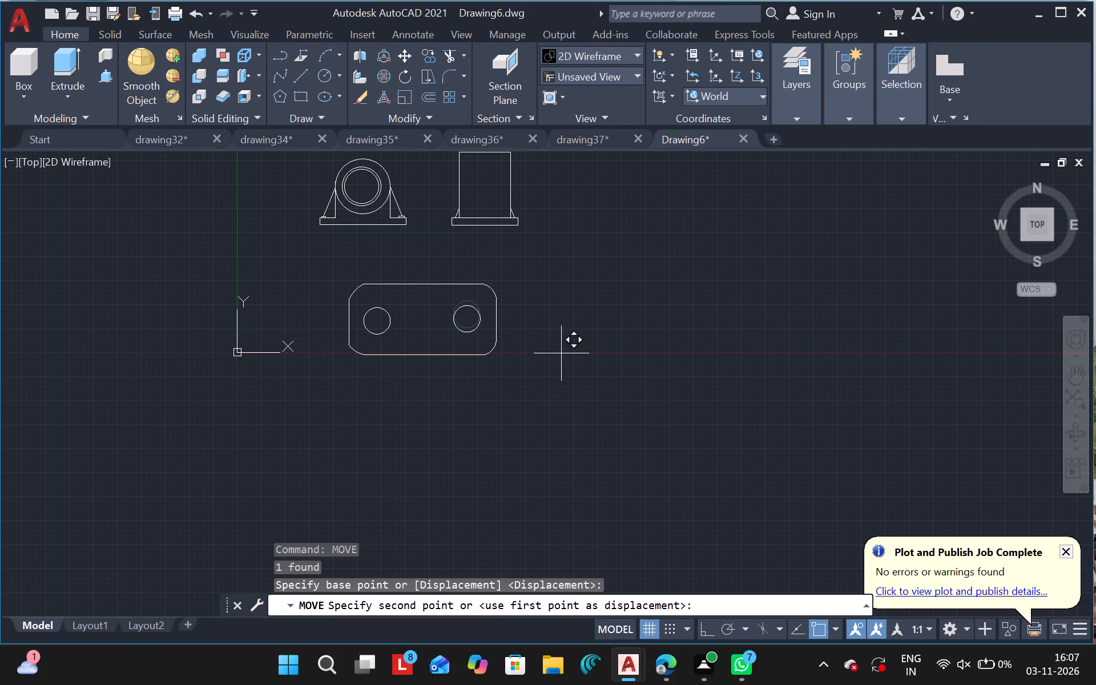
pyautogui.moveTo(561, 353); pyautogui.dragTo(561, 354)
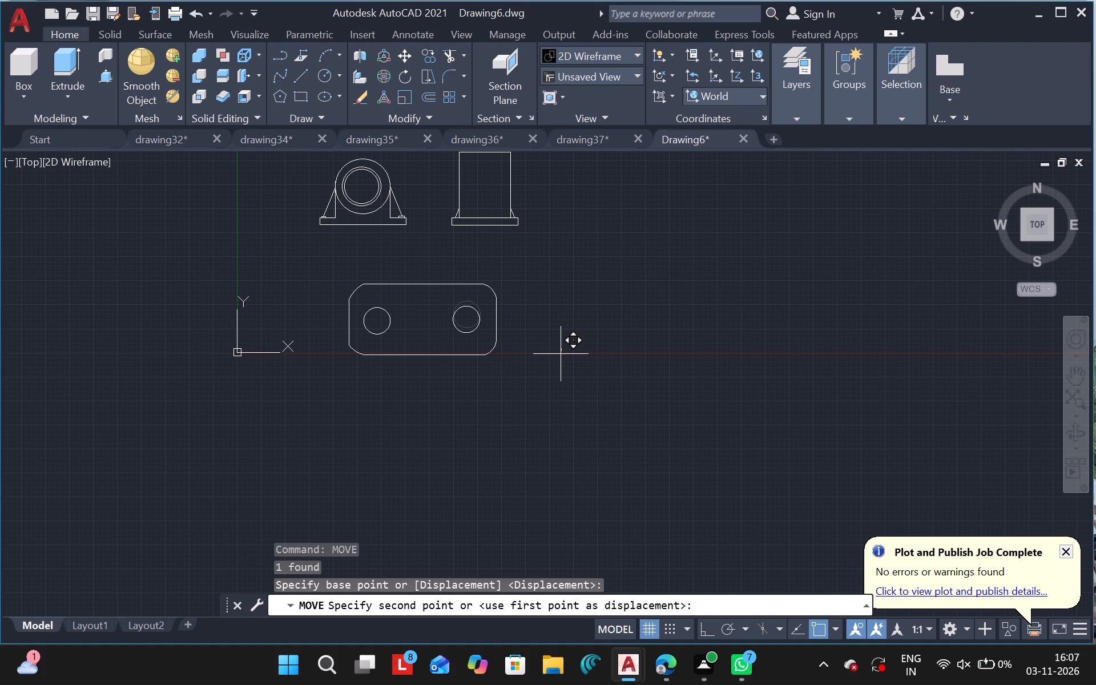
pyautogui.click(561, 354)
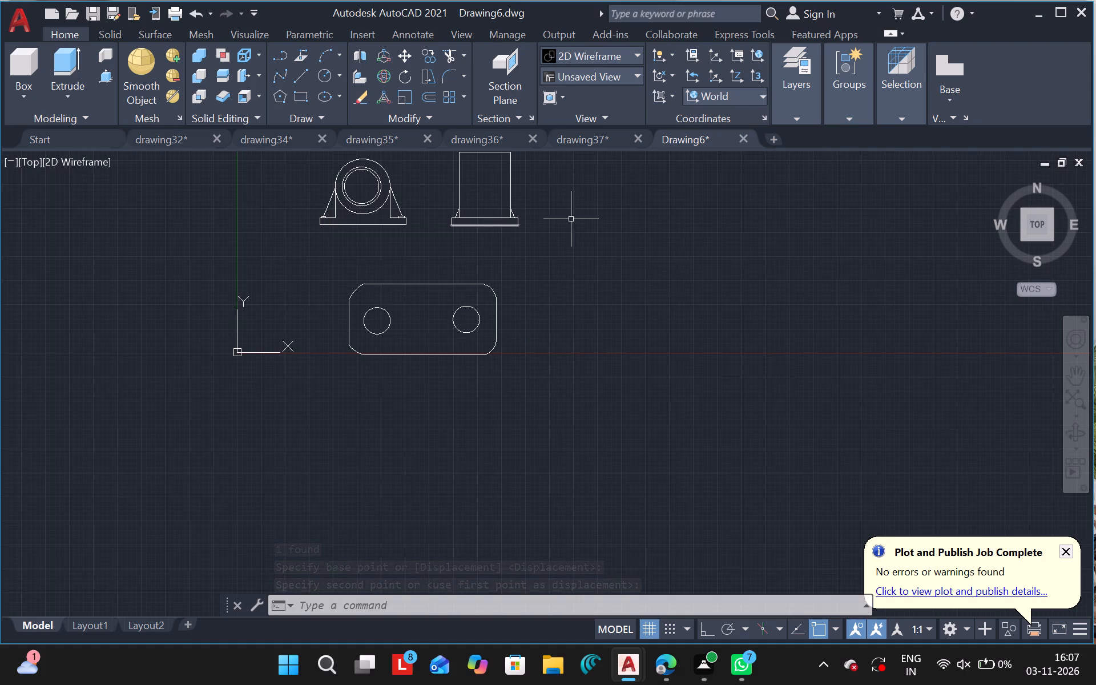
# Add a multiline text label reading SIDE VIEW just above the side view's rectangle.
pyautogui.keyDown('ctrl'); pyautogui.scroll(-2, 614, 215); pyautogui.keyUp('ctrl')
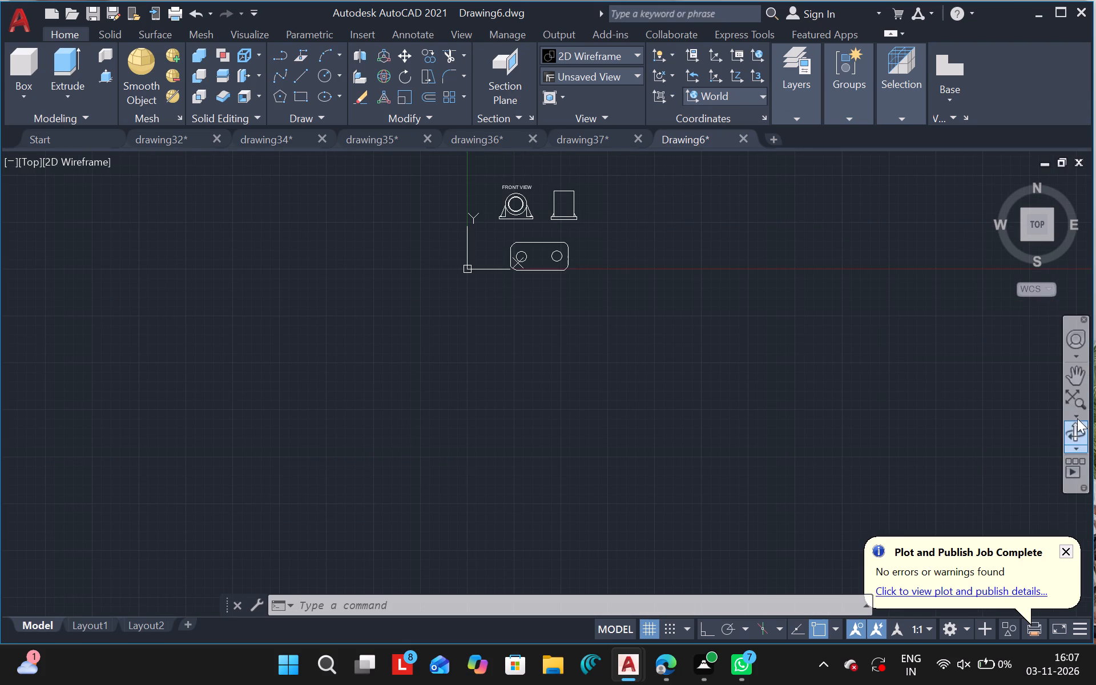
pyautogui.click(1077, 378)
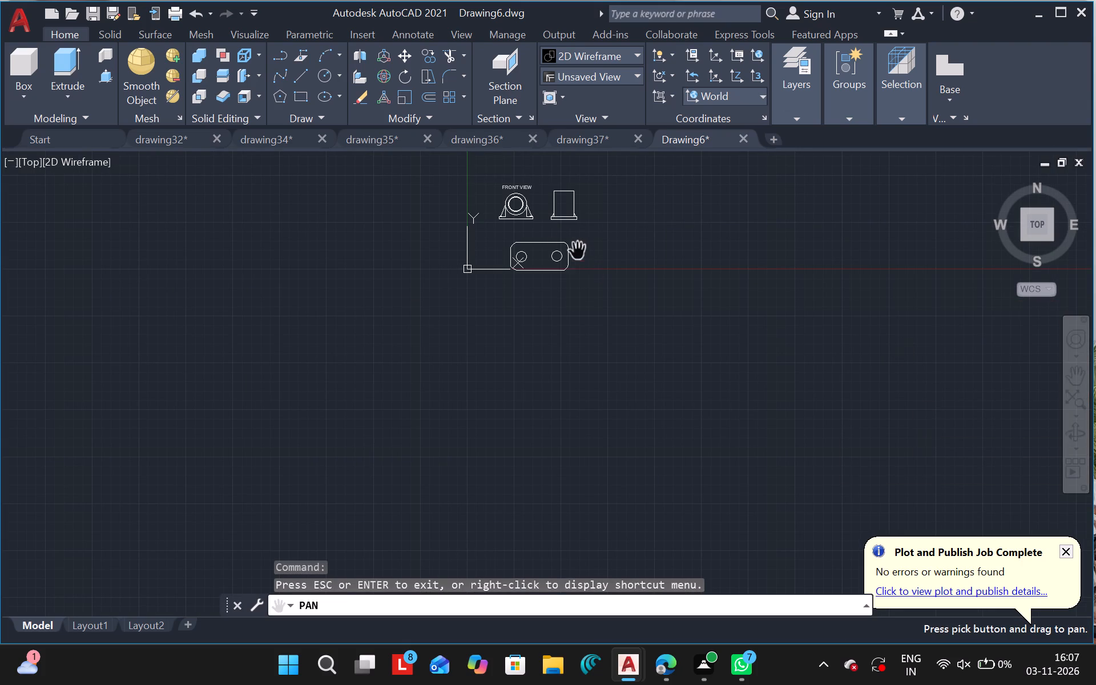
pyautogui.moveTo(566, 241); pyautogui.dragTo(432, 347)
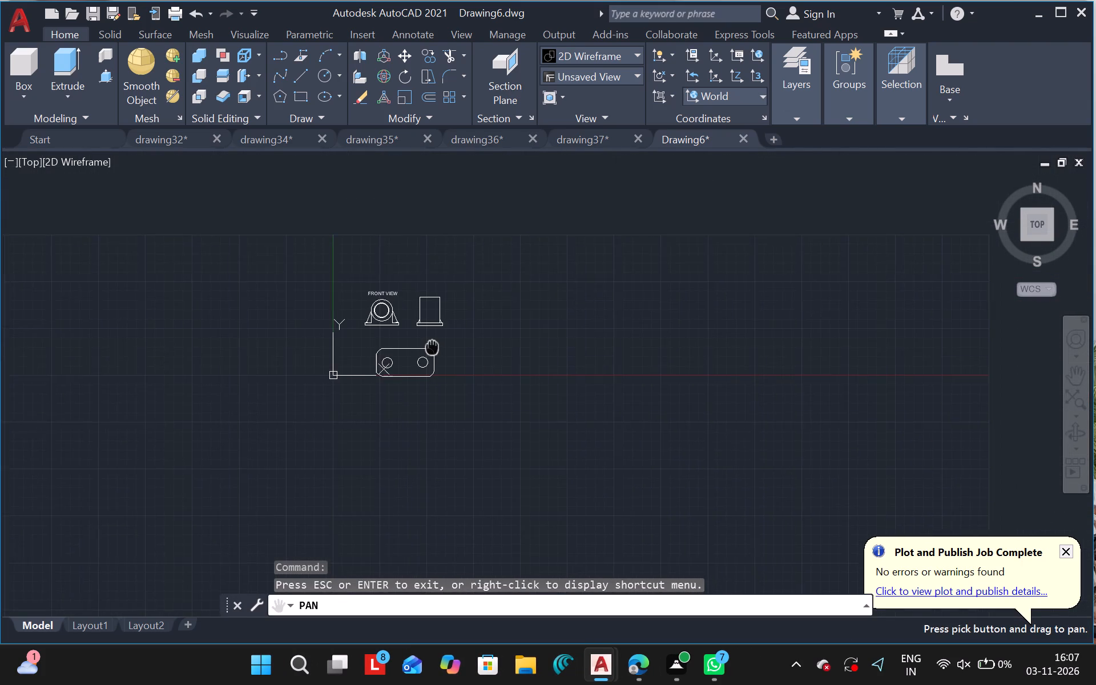
pyautogui.moveTo(432, 347); pyautogui.dragTo(450, 342)
pyautogui.press('Escape')
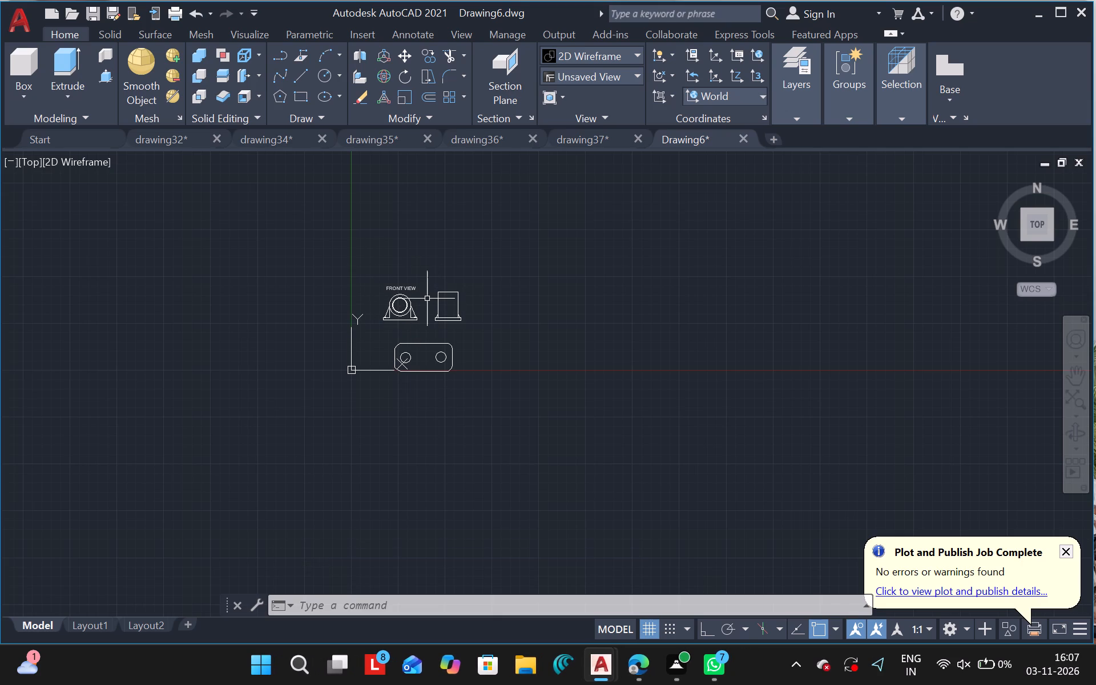
pyautogui.keyDown('ctrl'); pyautogui.scroll(2, 427, 299); pyautogui.keyUp('ctrl')
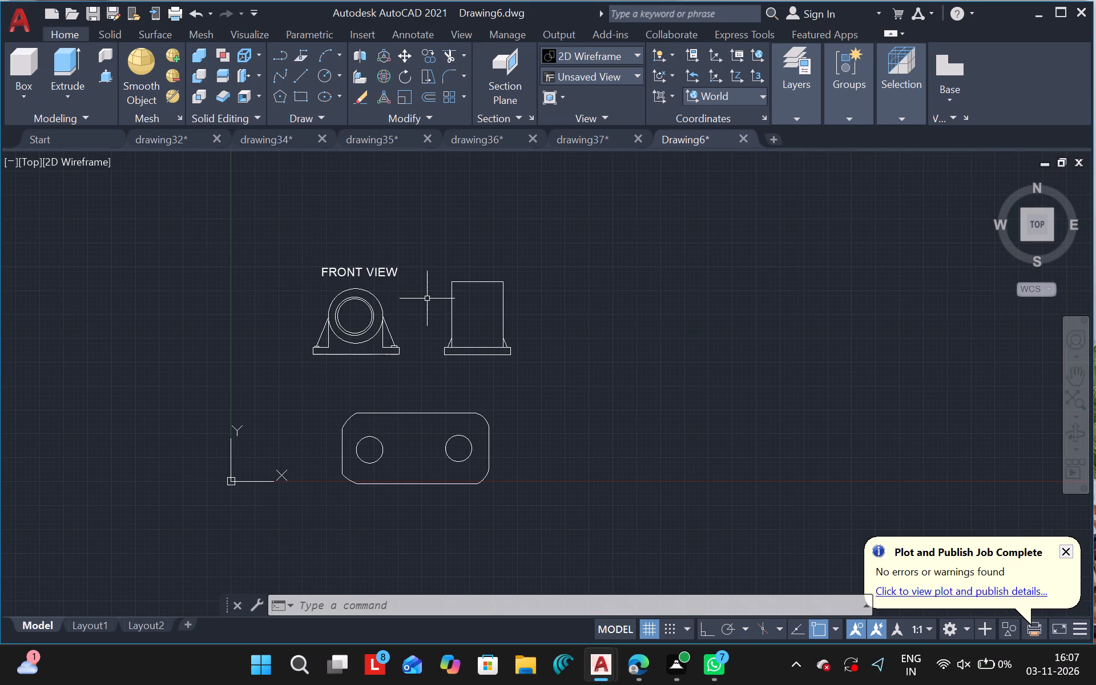
pyautogui.keyDown('ctrl'); pyautogui.scroll(2, 427, 299); pyautogui.keyUp('ctrl')
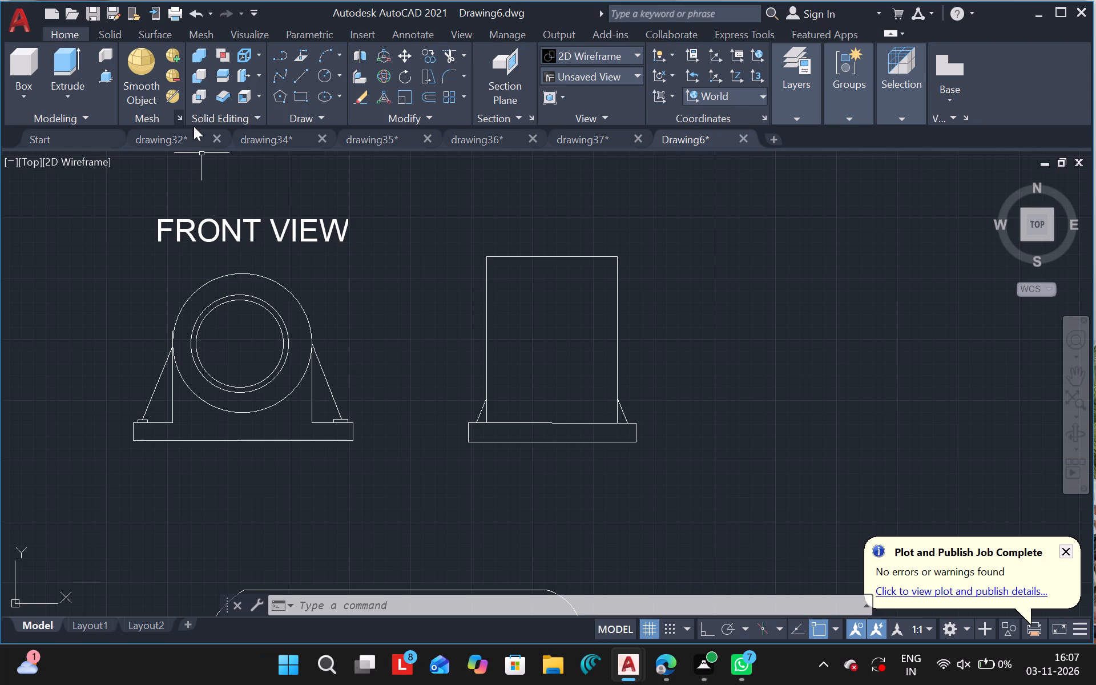
pyautogui.click(329, 232)
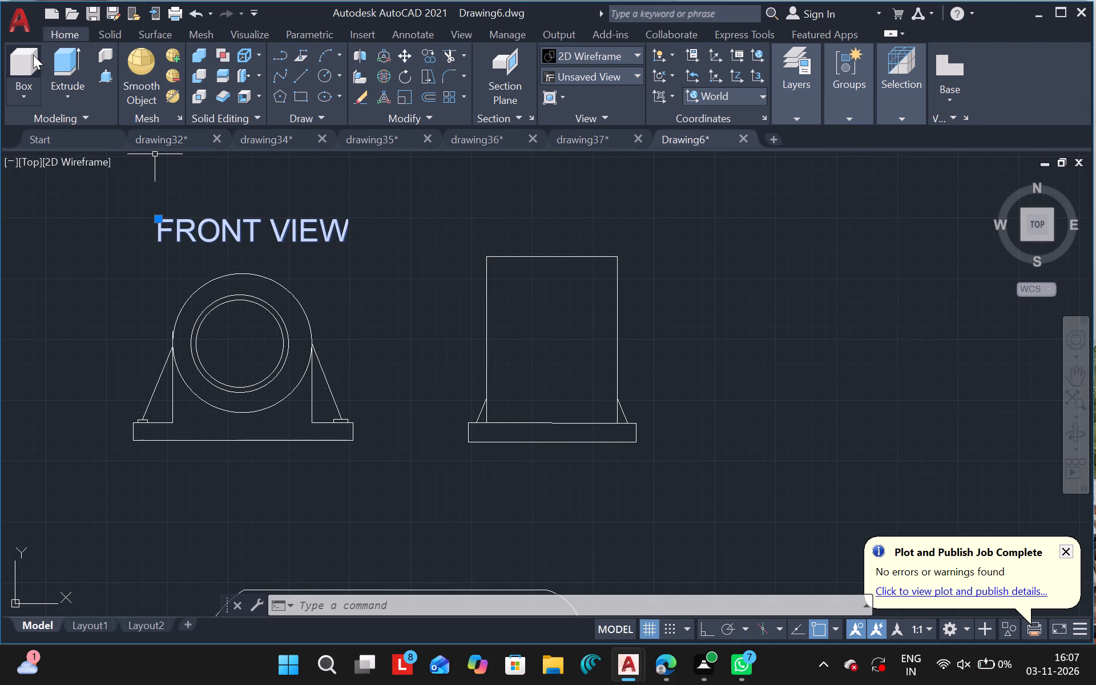
pyautogui.click(430, 31)
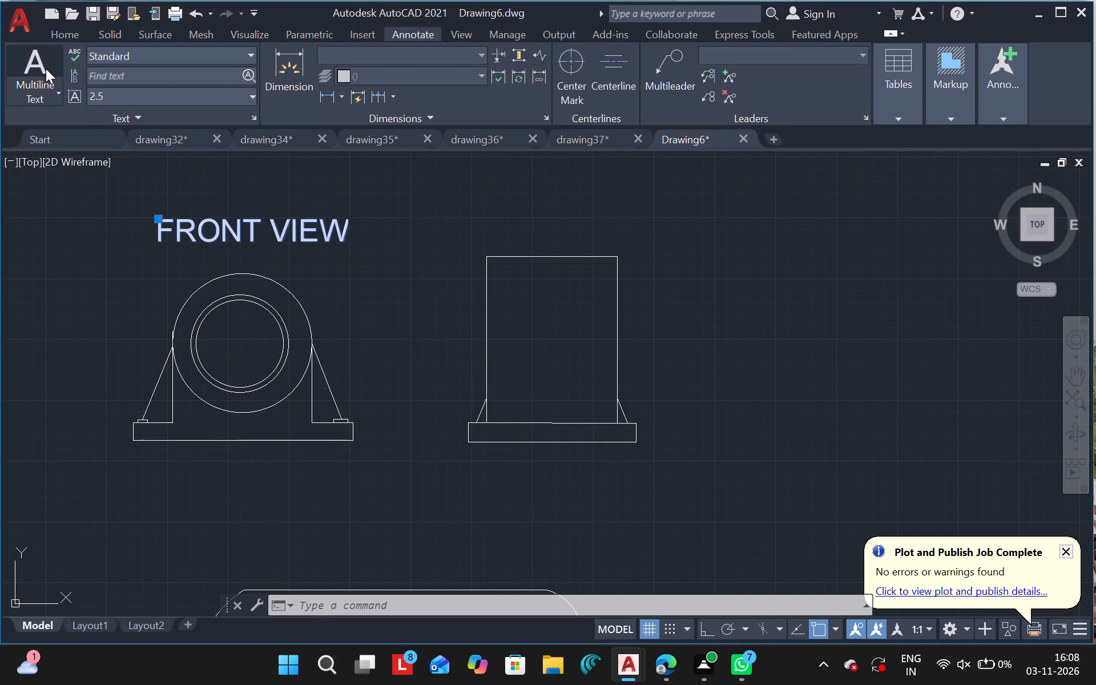
pyautogui.click(46, 68)
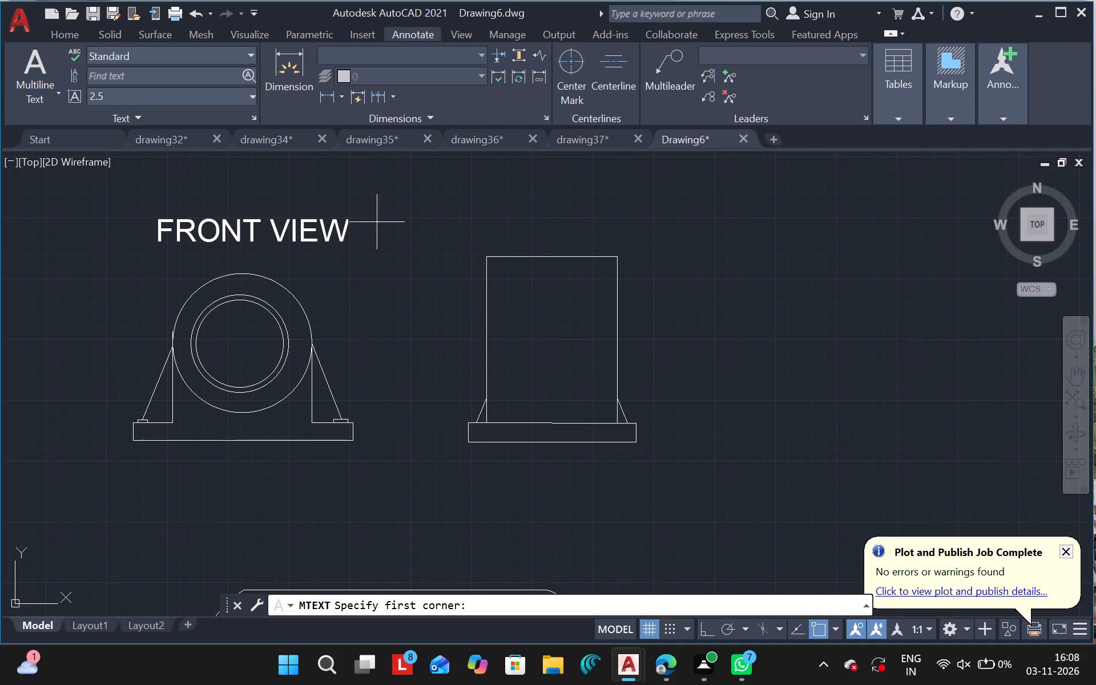
pyautogui.press('d')
pyautogui.press('BackSpace')
pyautogui.tripleClick(493, 220)
pyautogui.click(493, 220)
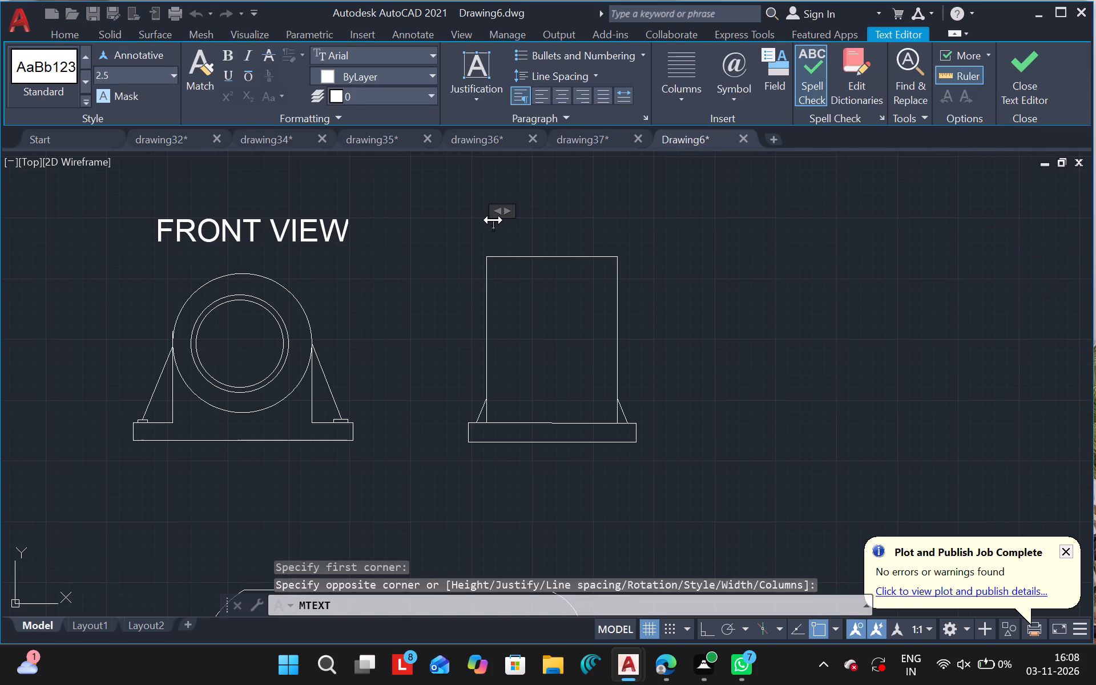
pyautogui.write('SIDE')
pyautogui.press('space')
pyautogui.write('VIEW')
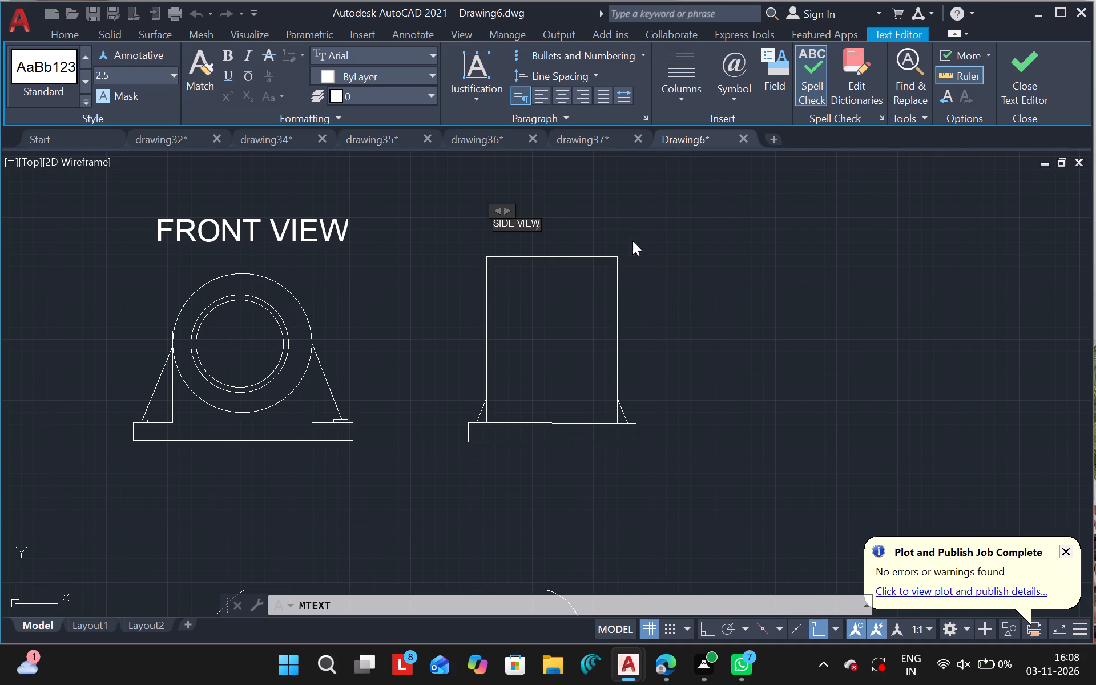
pyautogui.click(674, 257)
# Set the SIDE VIEW label's text height to 90.
pyautogui.moveTo(472, 211); pyautogui.dragTo(479, 205)
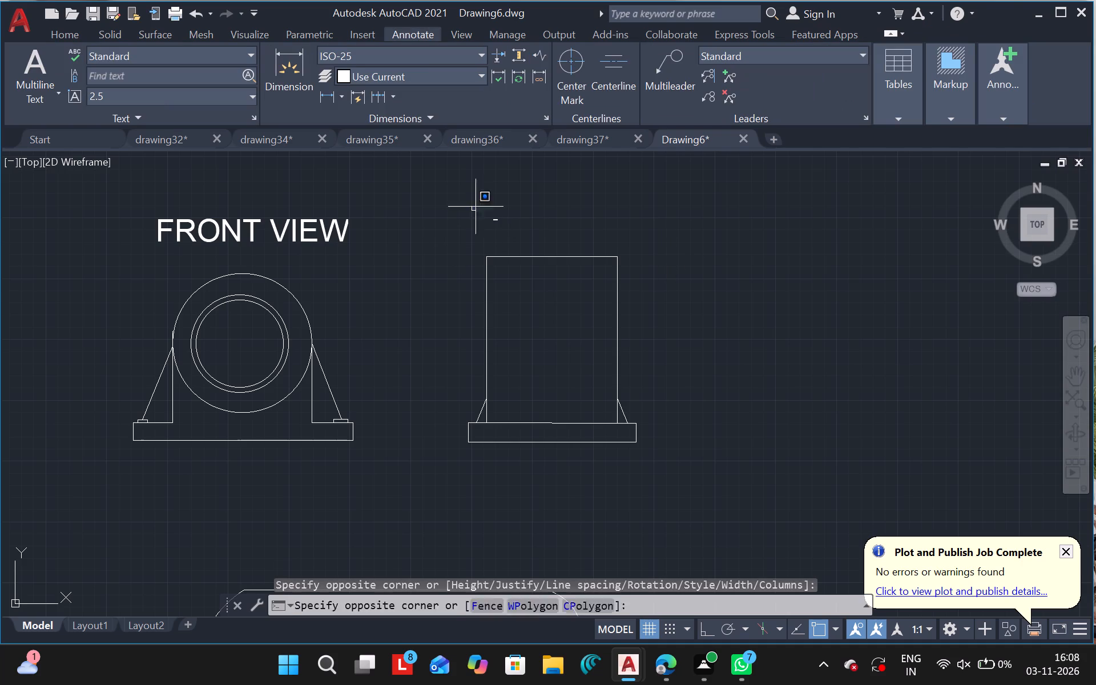
pyautogui.moveTo(479, 205); pyautogui.dragTo(465, 205)
pyautogui.write('PR')
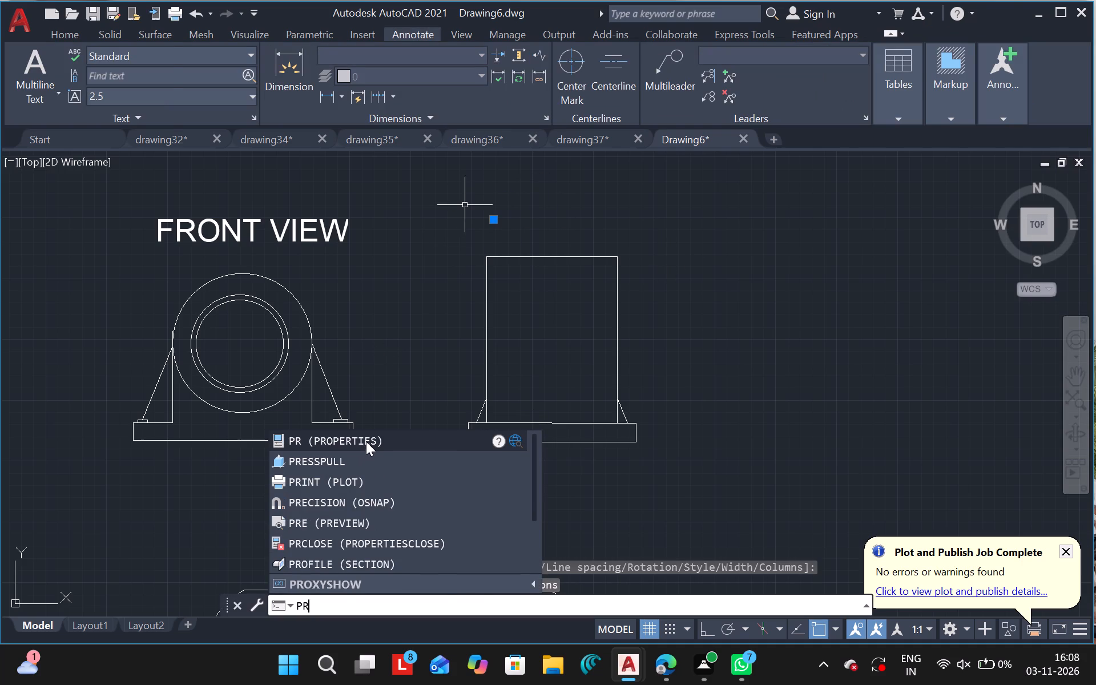
pyautogui.click(366, 441)
pyautogui.click(29, 301)
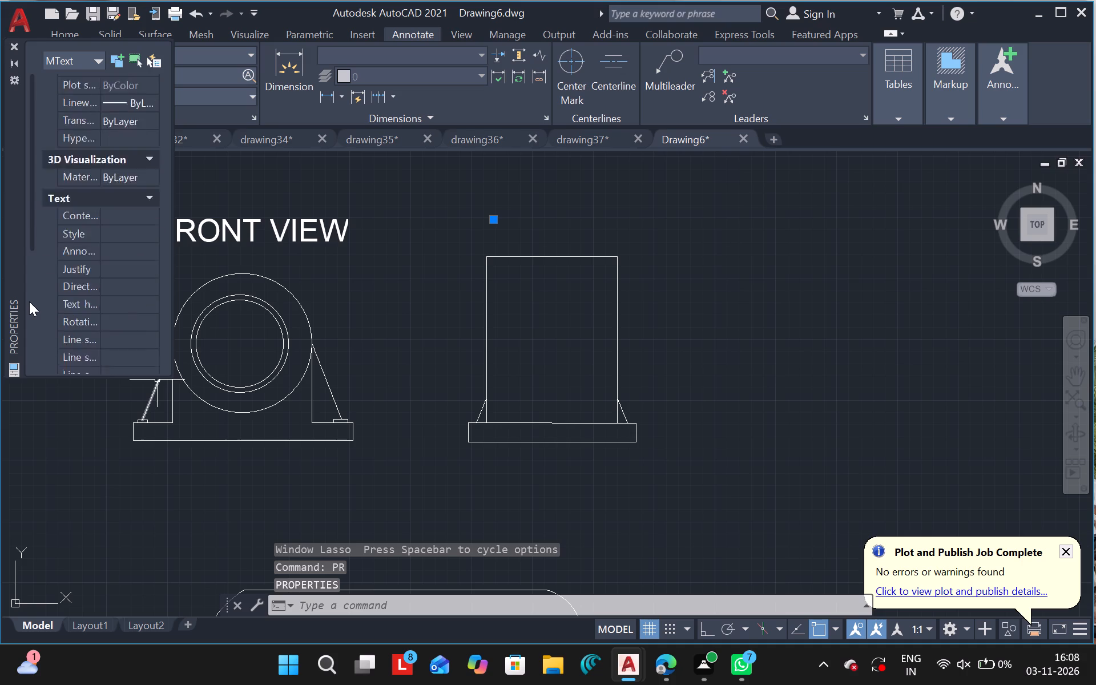
pyautogui.click(122, 174)
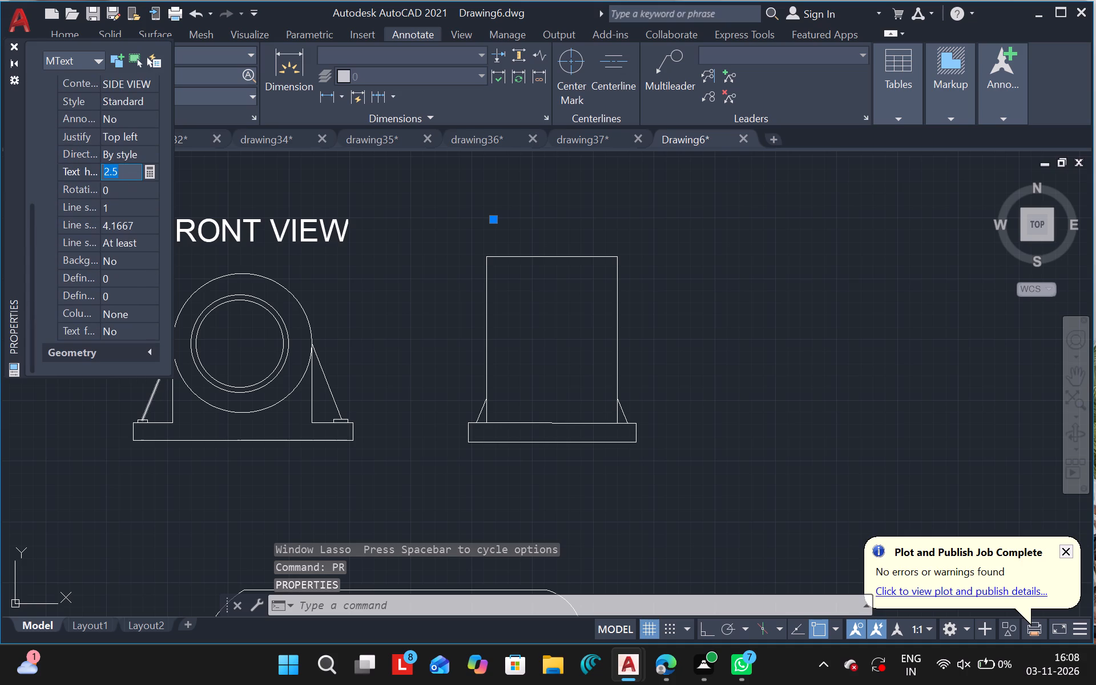
pyautogui.write('90')
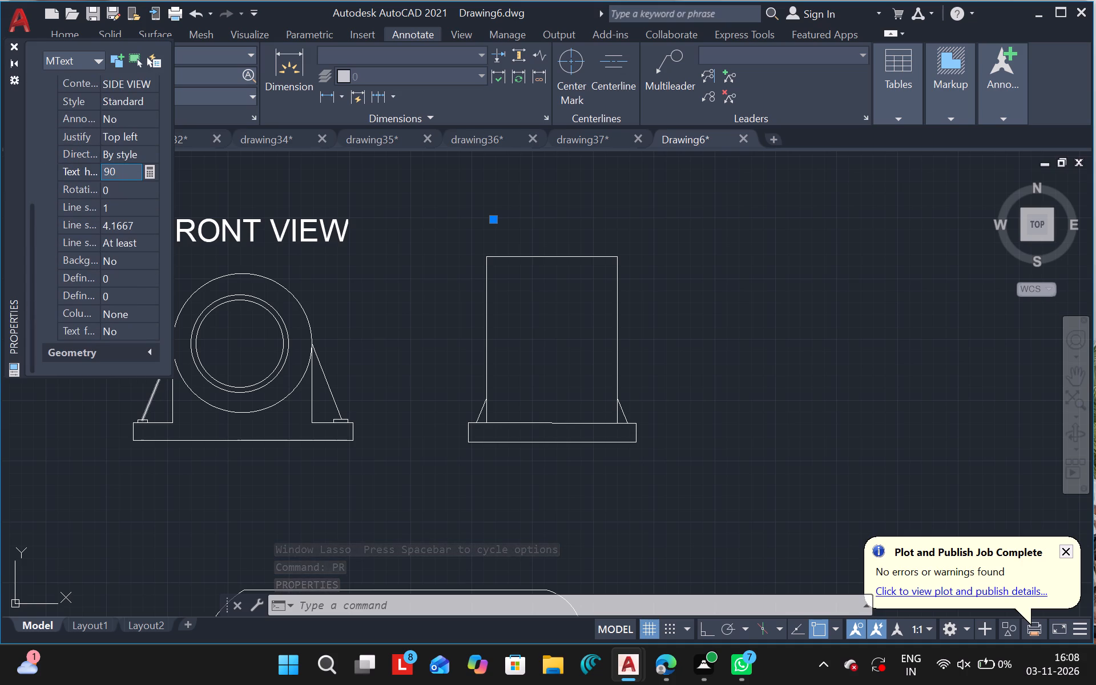
pyautogui.press('Return')
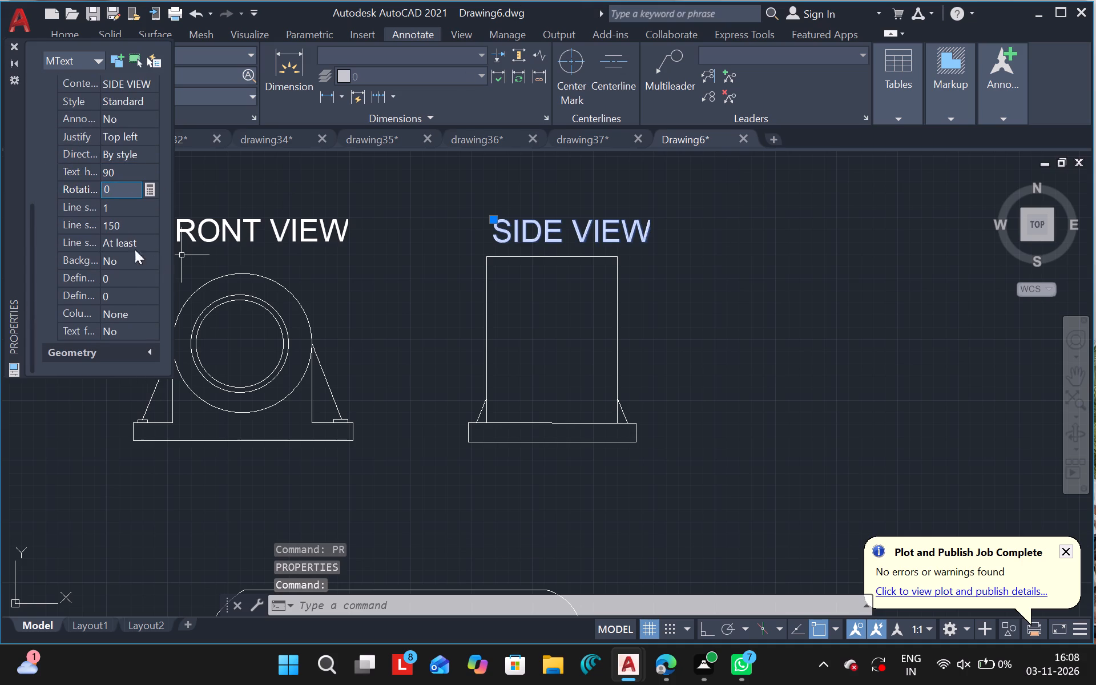
pyautogui.press('Escape')
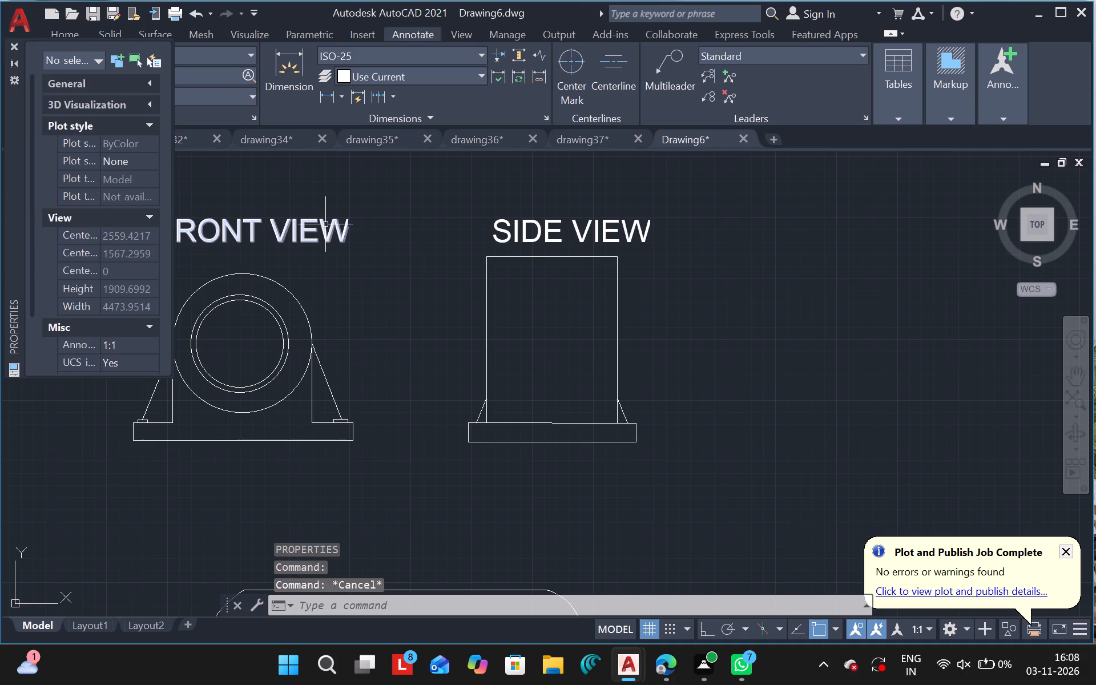
pyautogui.press('Escape')
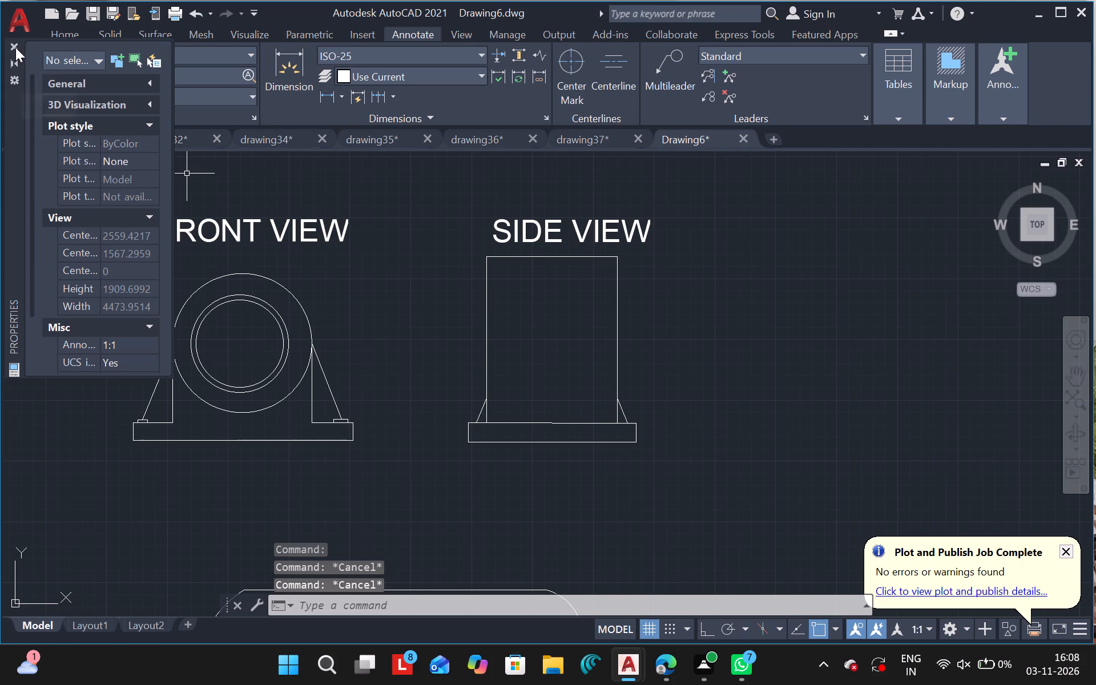
pyautogui.click(15, 47)
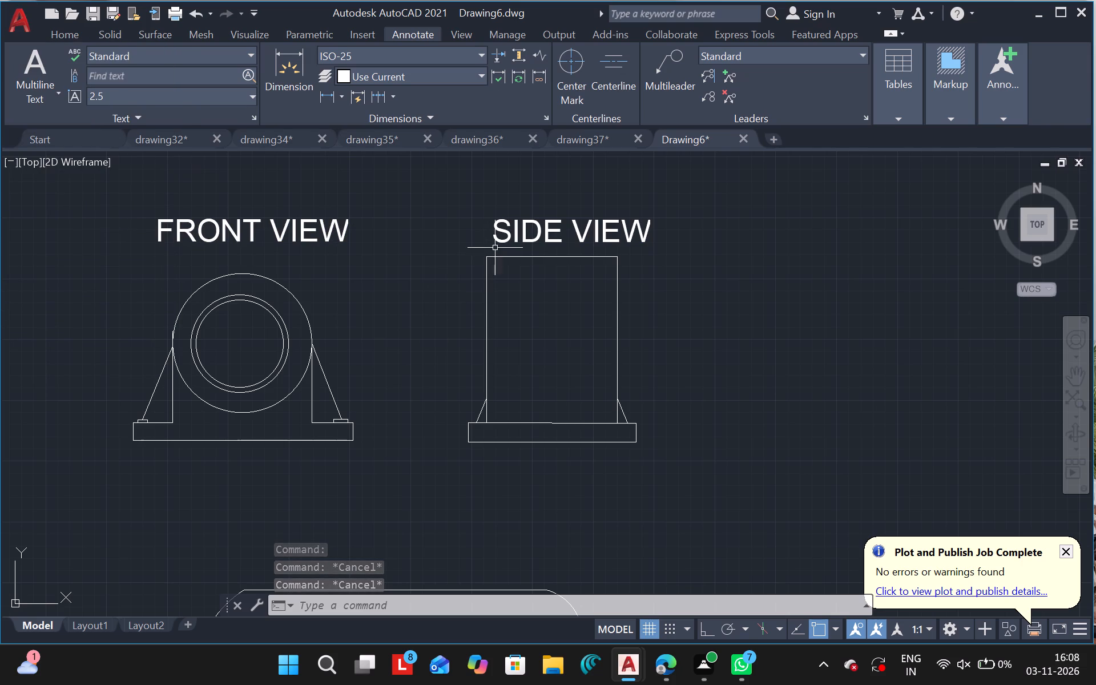
# Move the SIDE VIEW label slightly left and up so it sits roughly centred above the side view.
pyautogui.click(505, 227)
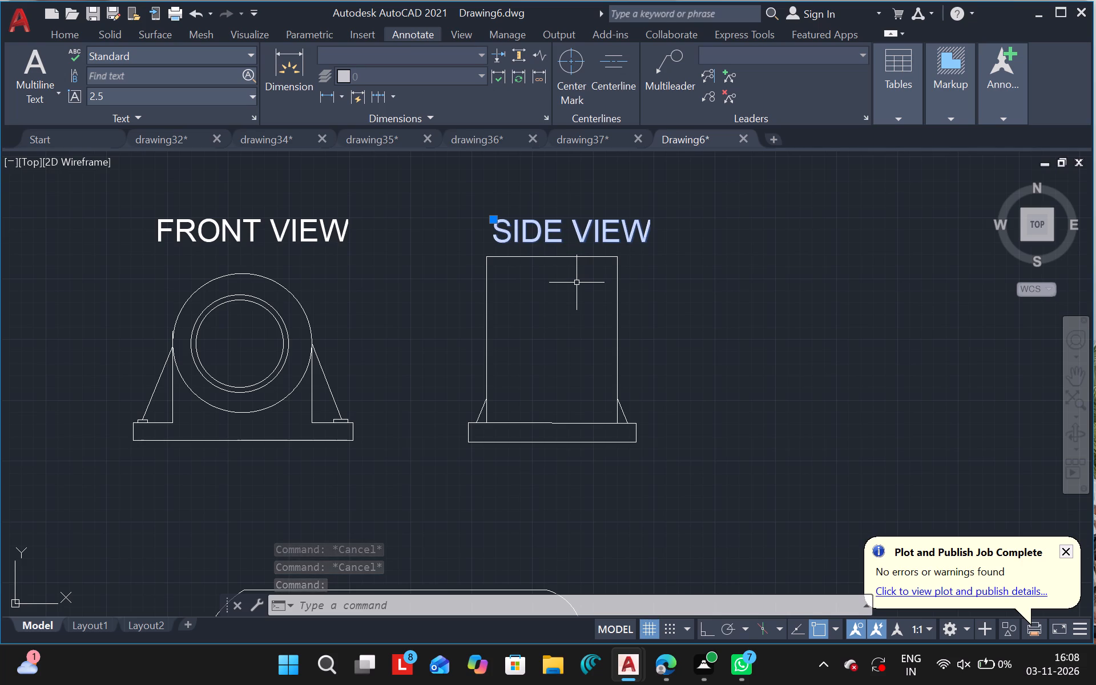
pyautogui.write('MO')
pyautogui.click(298, 462)
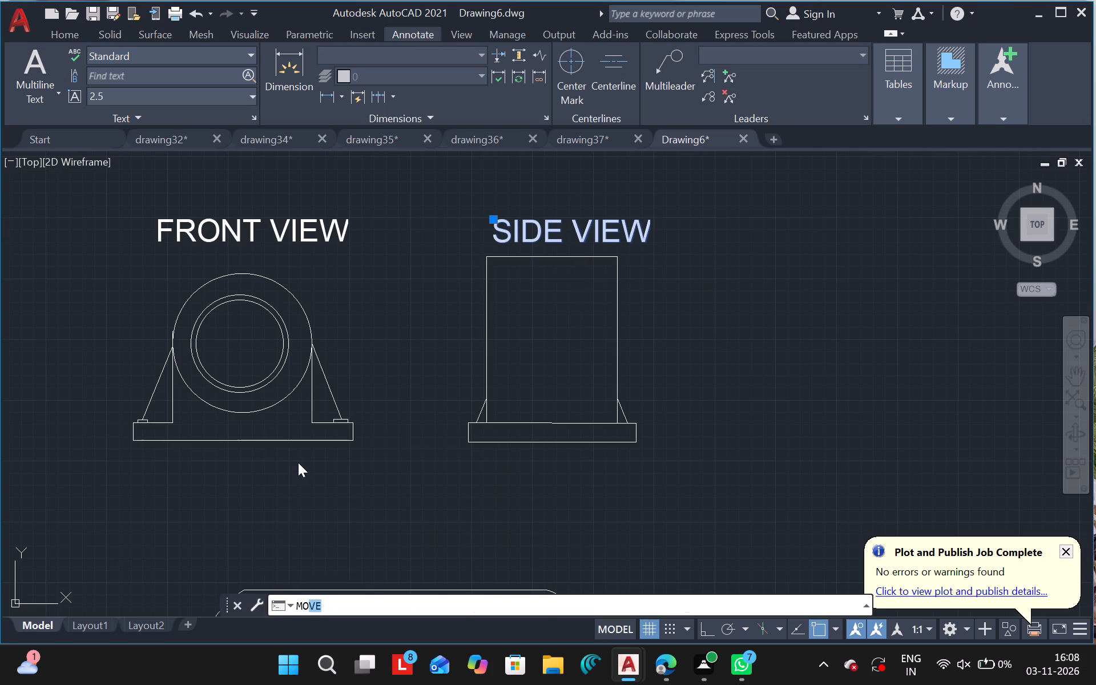
pyautogui.moveTo(557, 377); pyautogui.dragTo(534, 369)
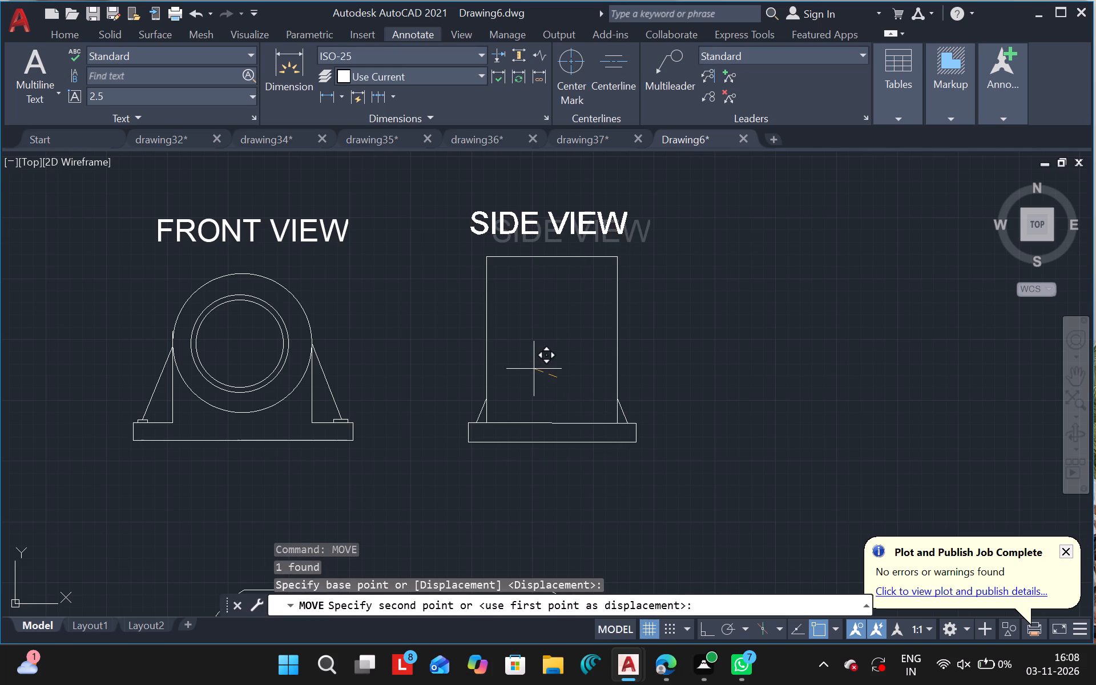
pyautogui.moveTo(534, 369); pyautogui.dragTo(534, 376)
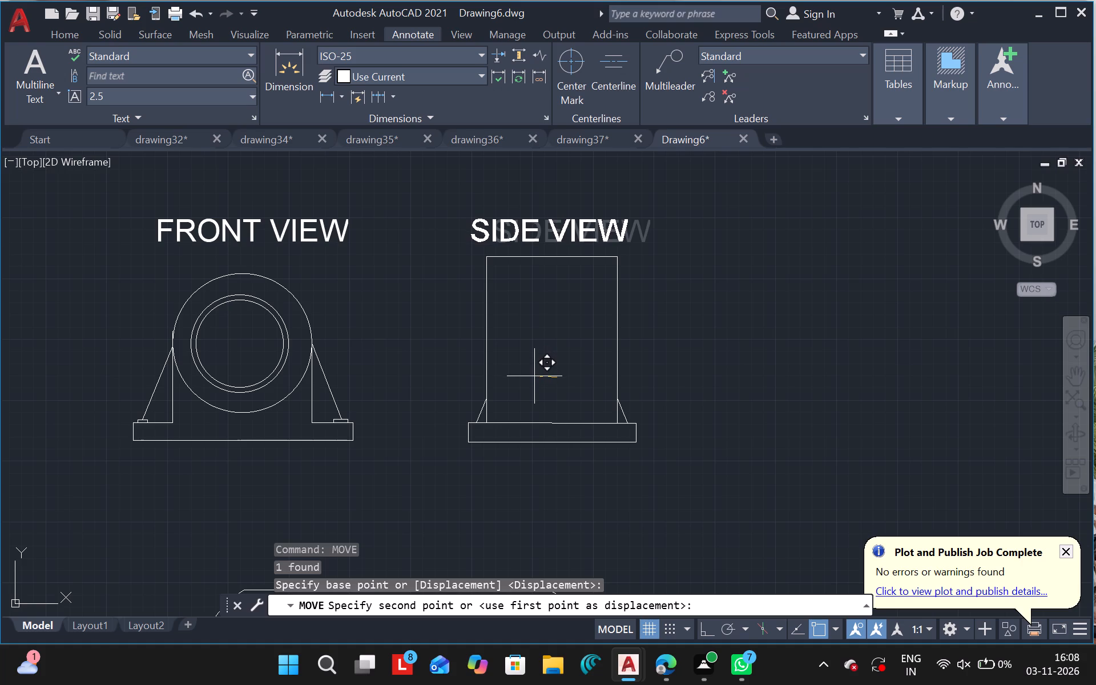
pyautogui.moveTo(534, 376); pyautogui.dragTo(533, 373)
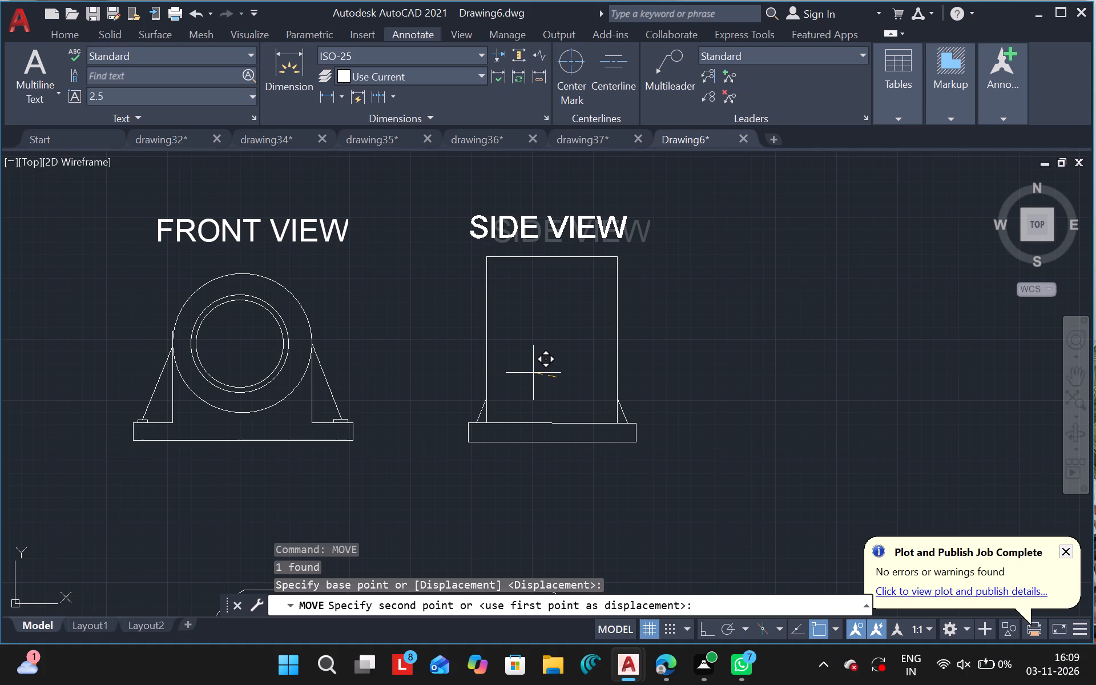
pyautogui.click(533, 373)
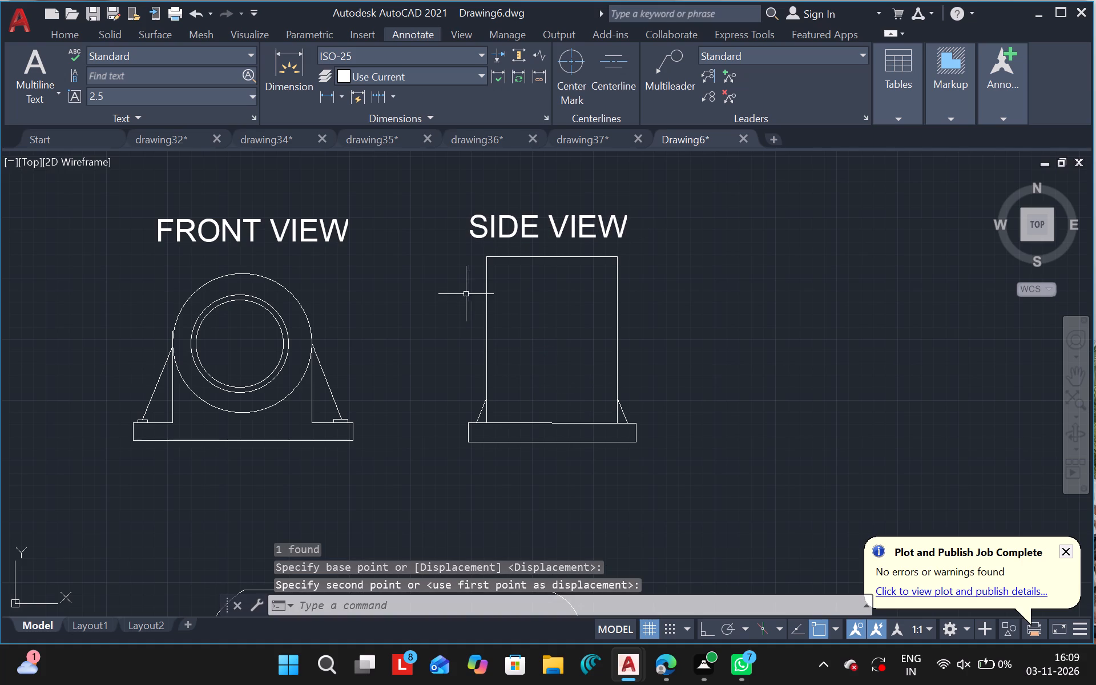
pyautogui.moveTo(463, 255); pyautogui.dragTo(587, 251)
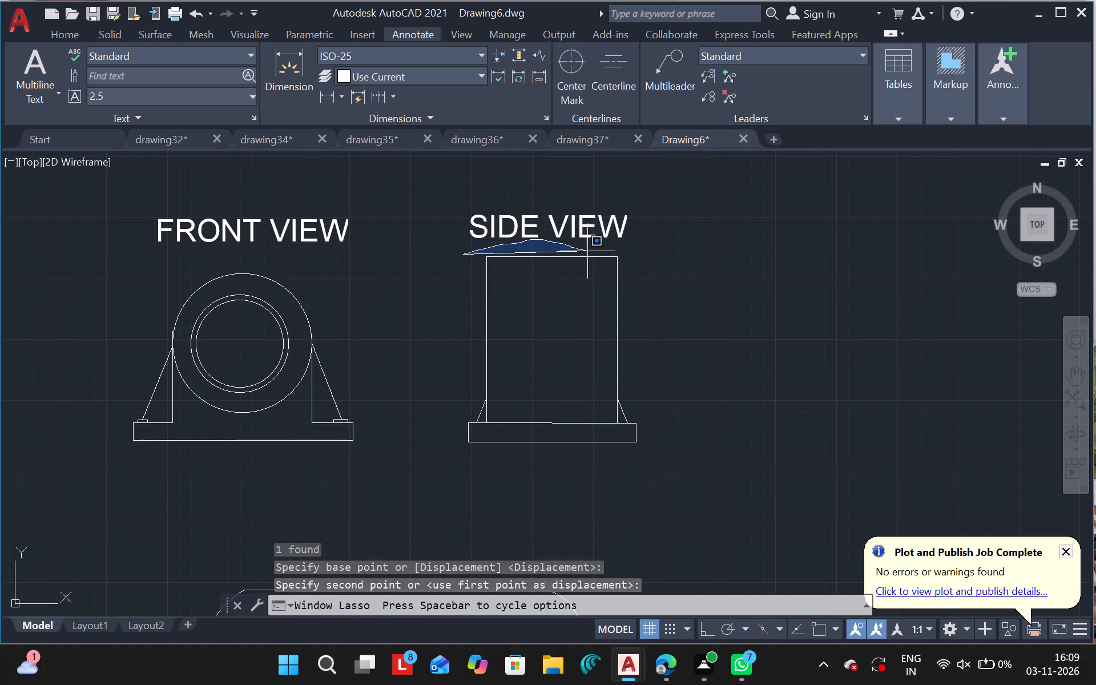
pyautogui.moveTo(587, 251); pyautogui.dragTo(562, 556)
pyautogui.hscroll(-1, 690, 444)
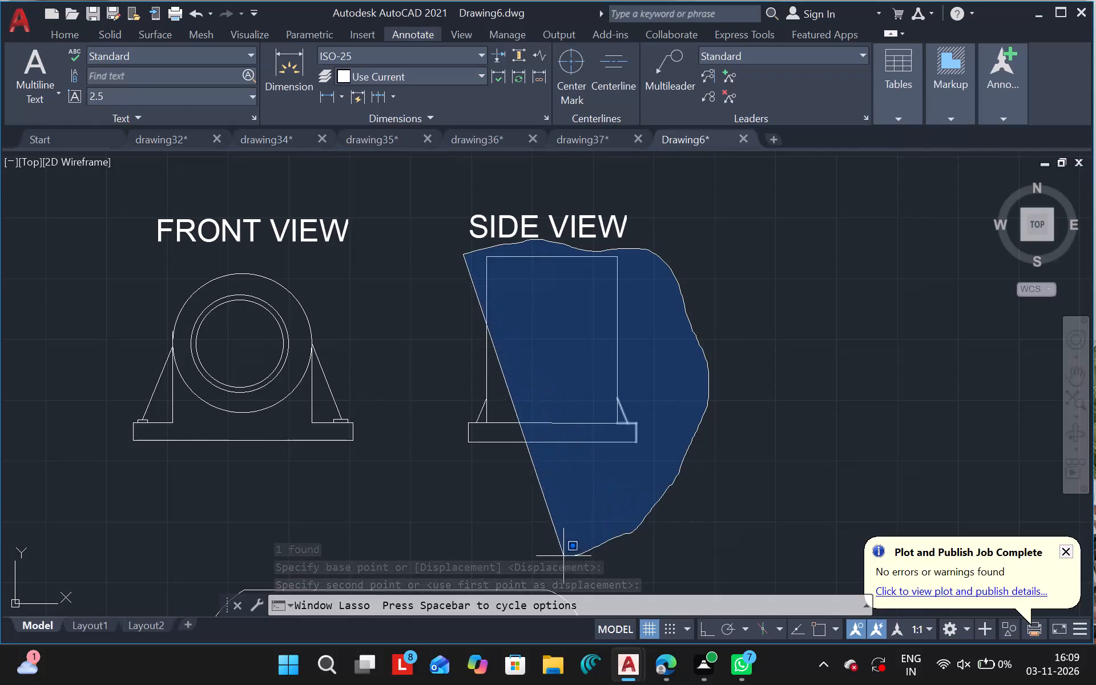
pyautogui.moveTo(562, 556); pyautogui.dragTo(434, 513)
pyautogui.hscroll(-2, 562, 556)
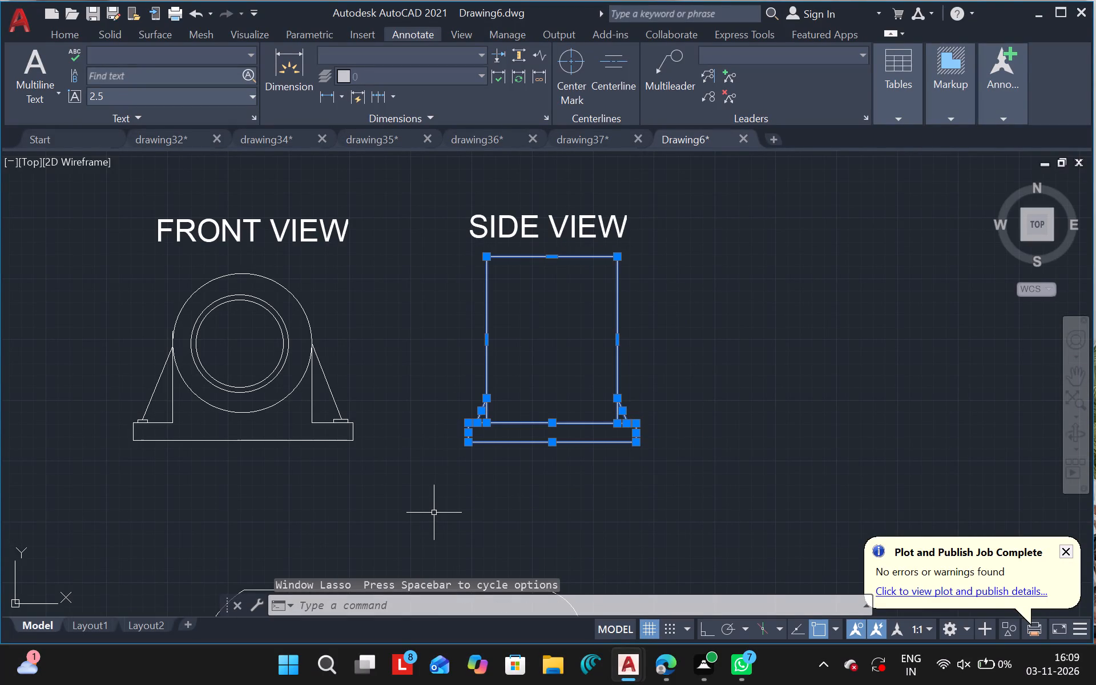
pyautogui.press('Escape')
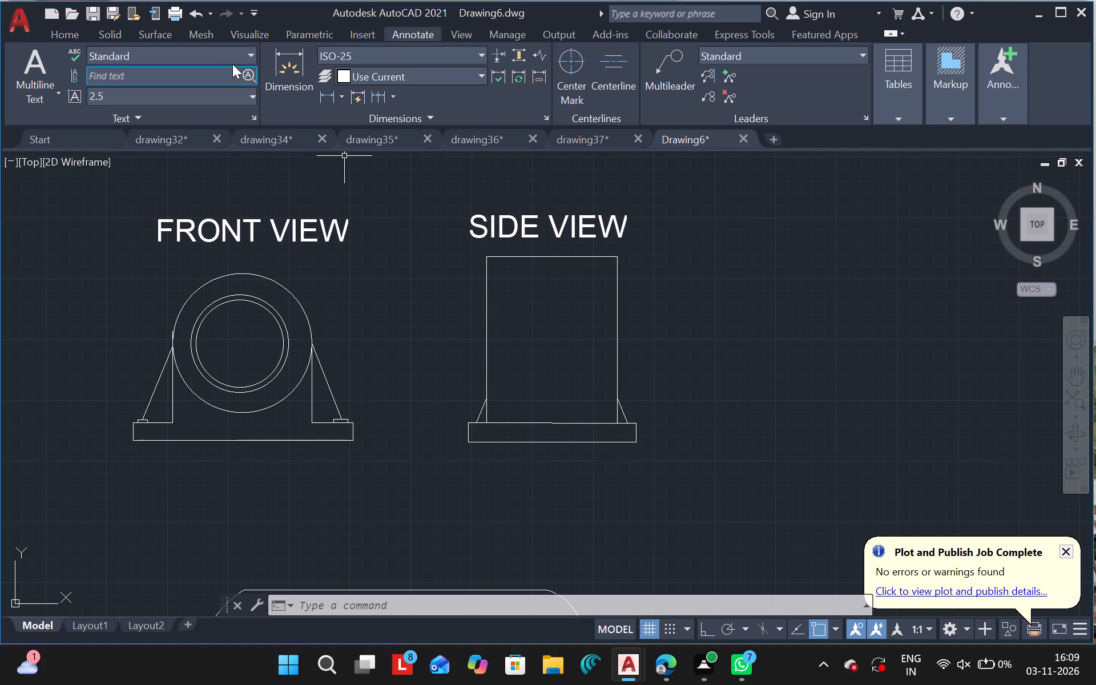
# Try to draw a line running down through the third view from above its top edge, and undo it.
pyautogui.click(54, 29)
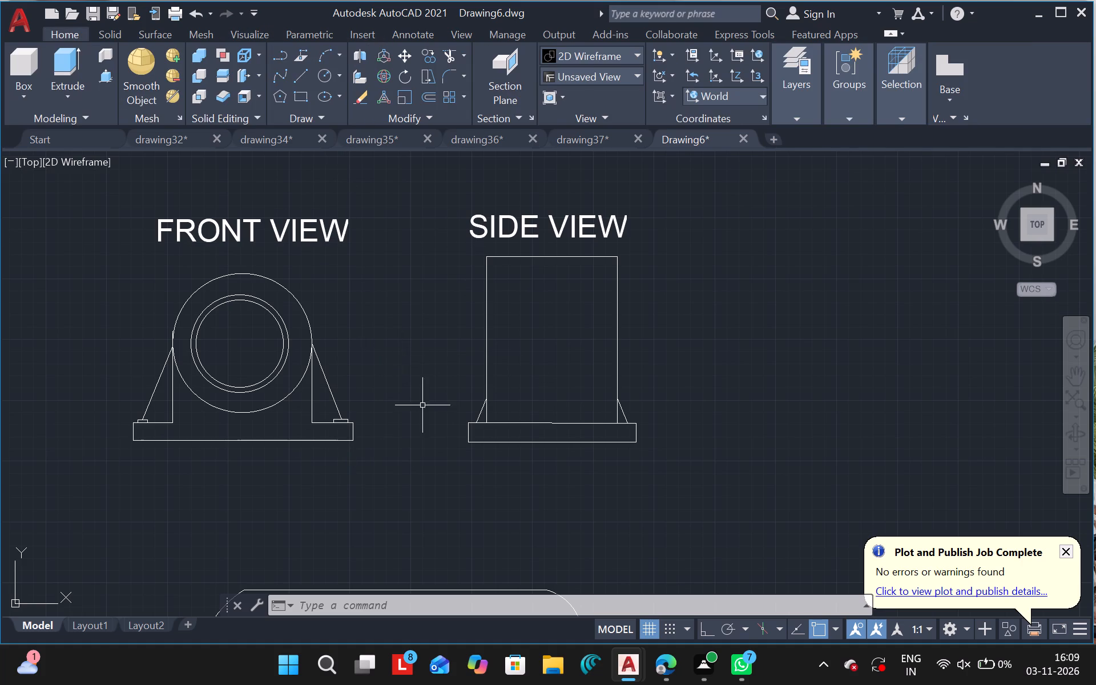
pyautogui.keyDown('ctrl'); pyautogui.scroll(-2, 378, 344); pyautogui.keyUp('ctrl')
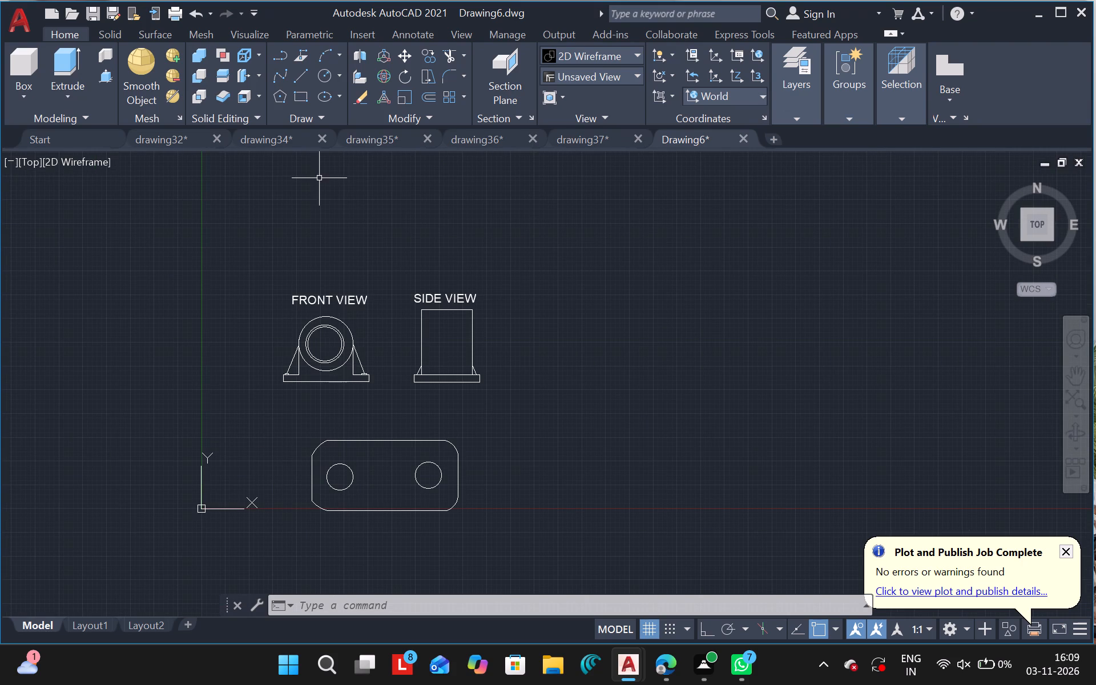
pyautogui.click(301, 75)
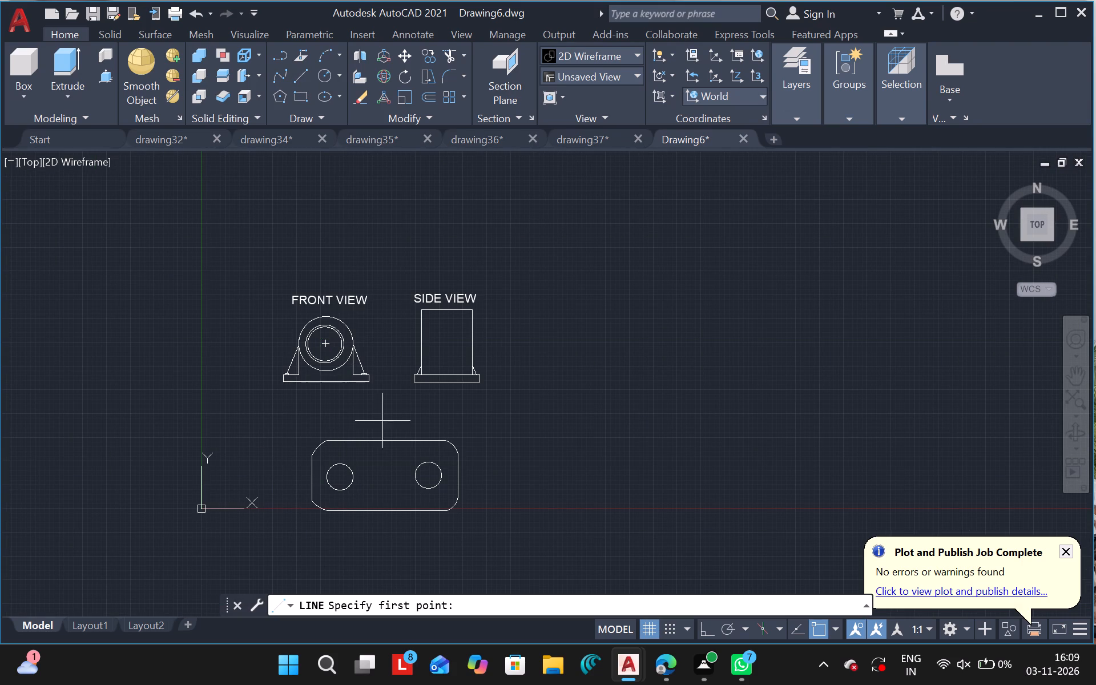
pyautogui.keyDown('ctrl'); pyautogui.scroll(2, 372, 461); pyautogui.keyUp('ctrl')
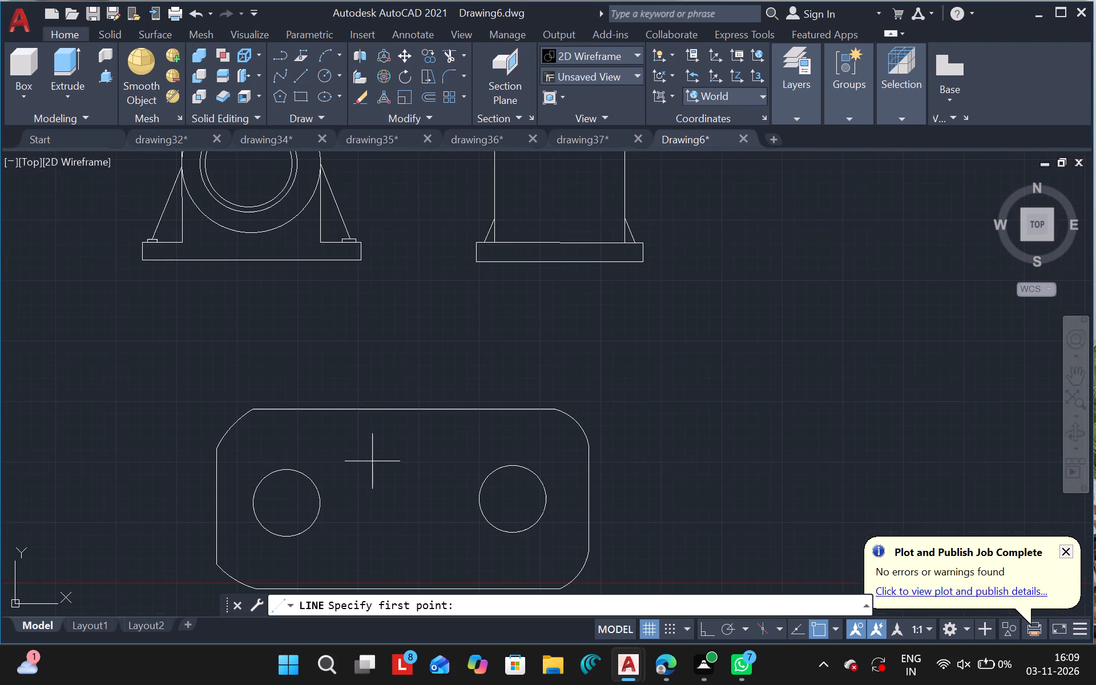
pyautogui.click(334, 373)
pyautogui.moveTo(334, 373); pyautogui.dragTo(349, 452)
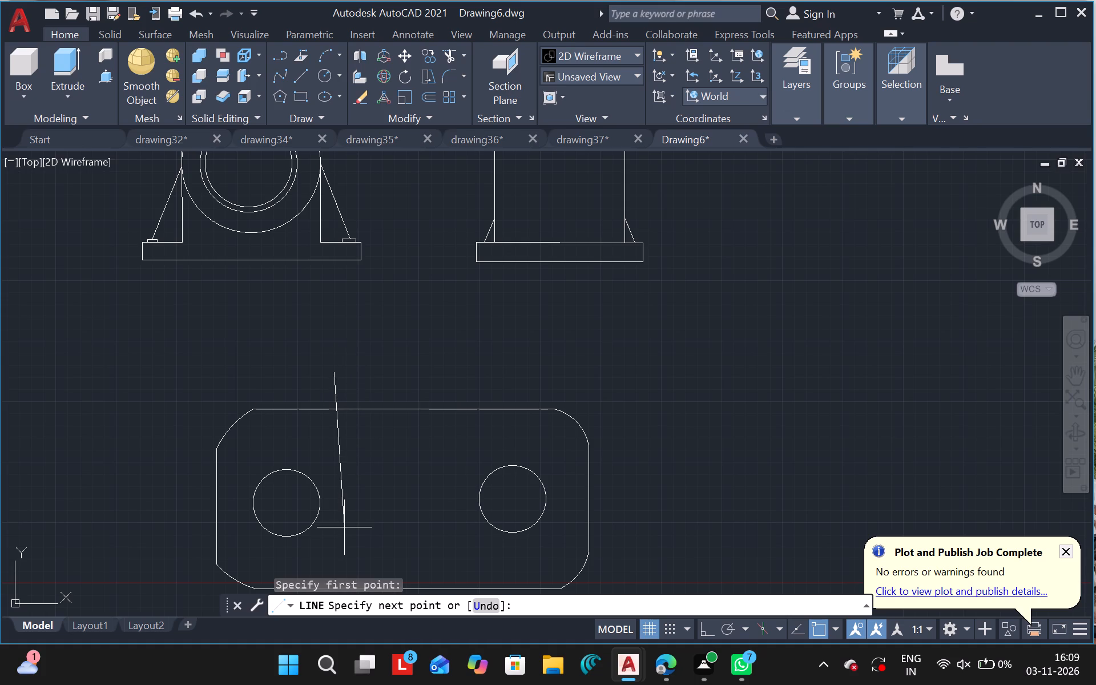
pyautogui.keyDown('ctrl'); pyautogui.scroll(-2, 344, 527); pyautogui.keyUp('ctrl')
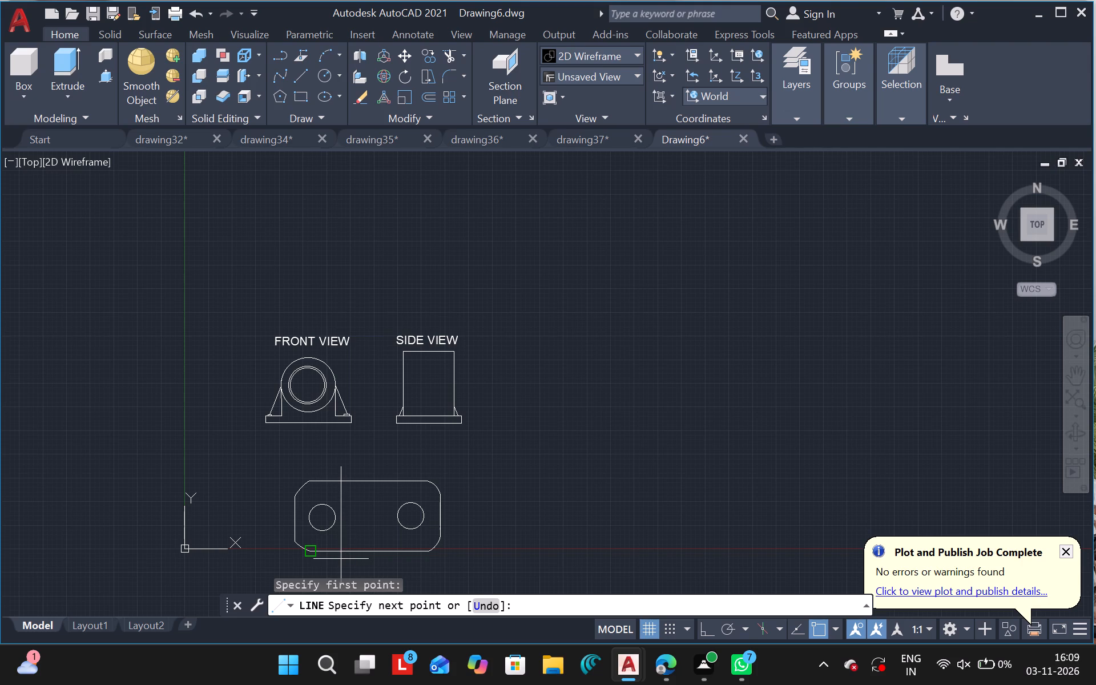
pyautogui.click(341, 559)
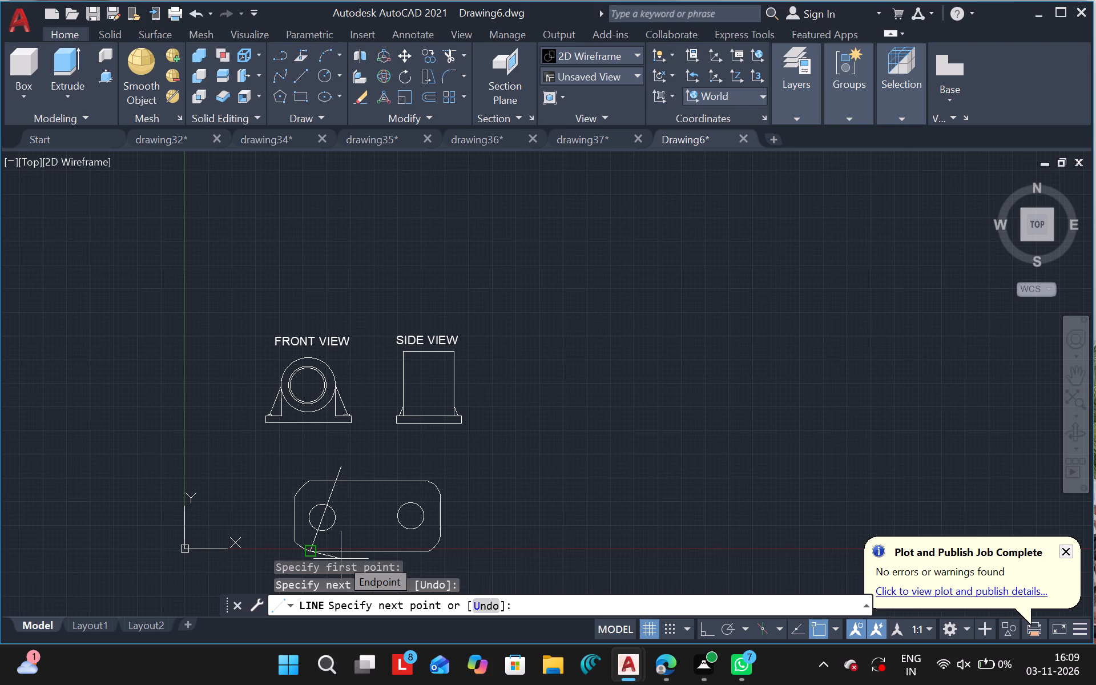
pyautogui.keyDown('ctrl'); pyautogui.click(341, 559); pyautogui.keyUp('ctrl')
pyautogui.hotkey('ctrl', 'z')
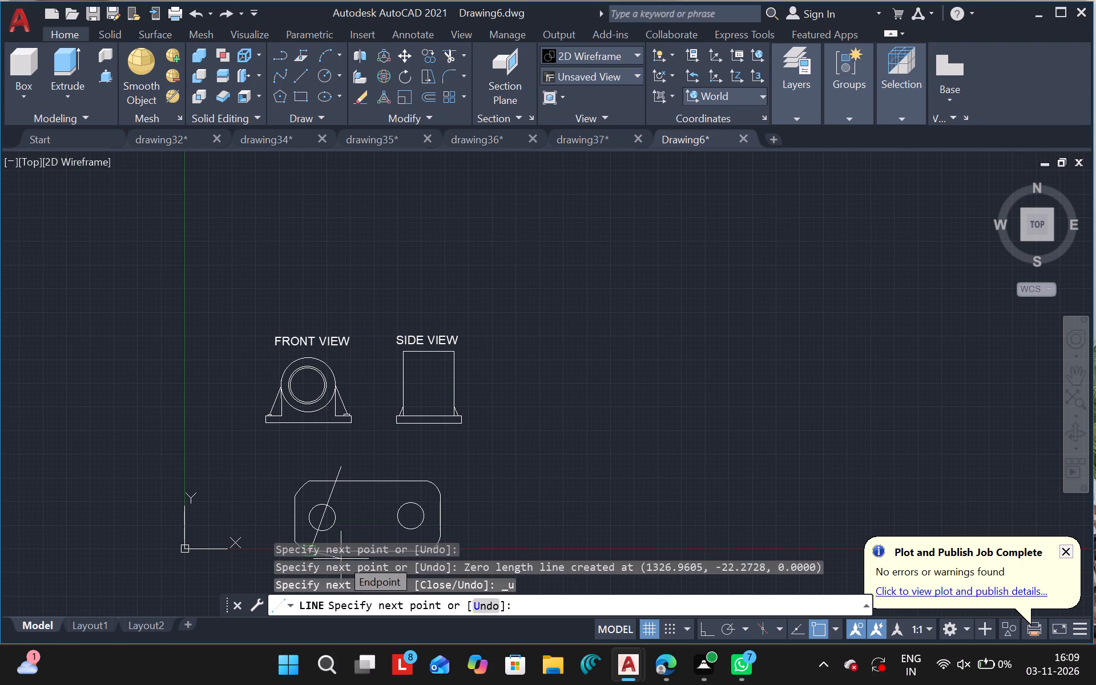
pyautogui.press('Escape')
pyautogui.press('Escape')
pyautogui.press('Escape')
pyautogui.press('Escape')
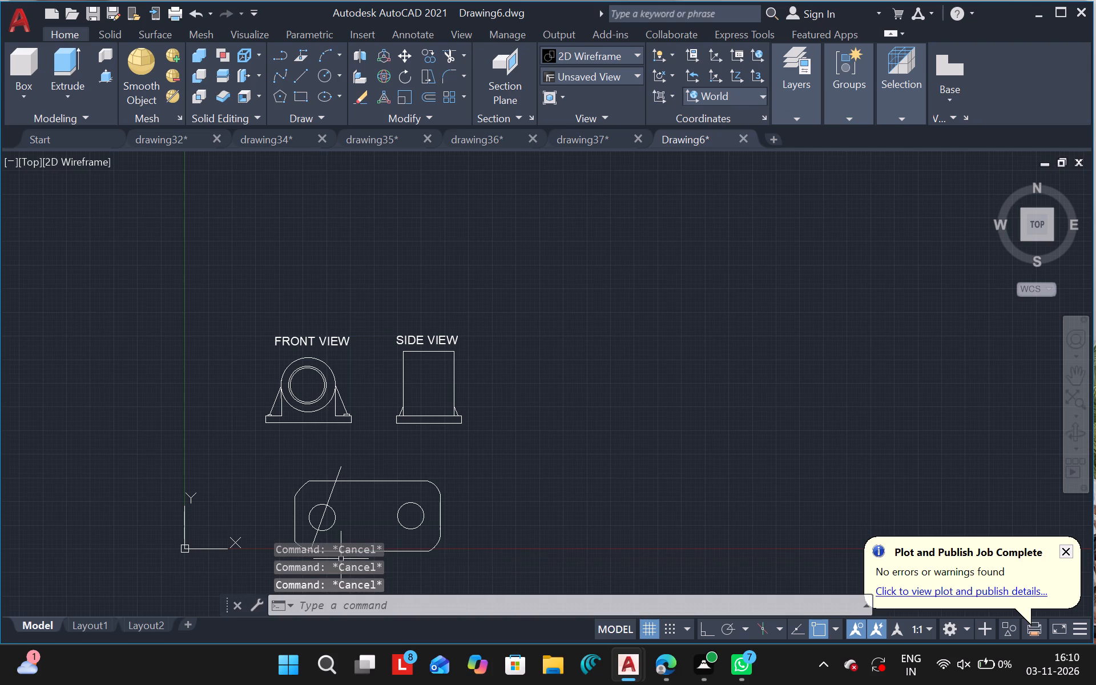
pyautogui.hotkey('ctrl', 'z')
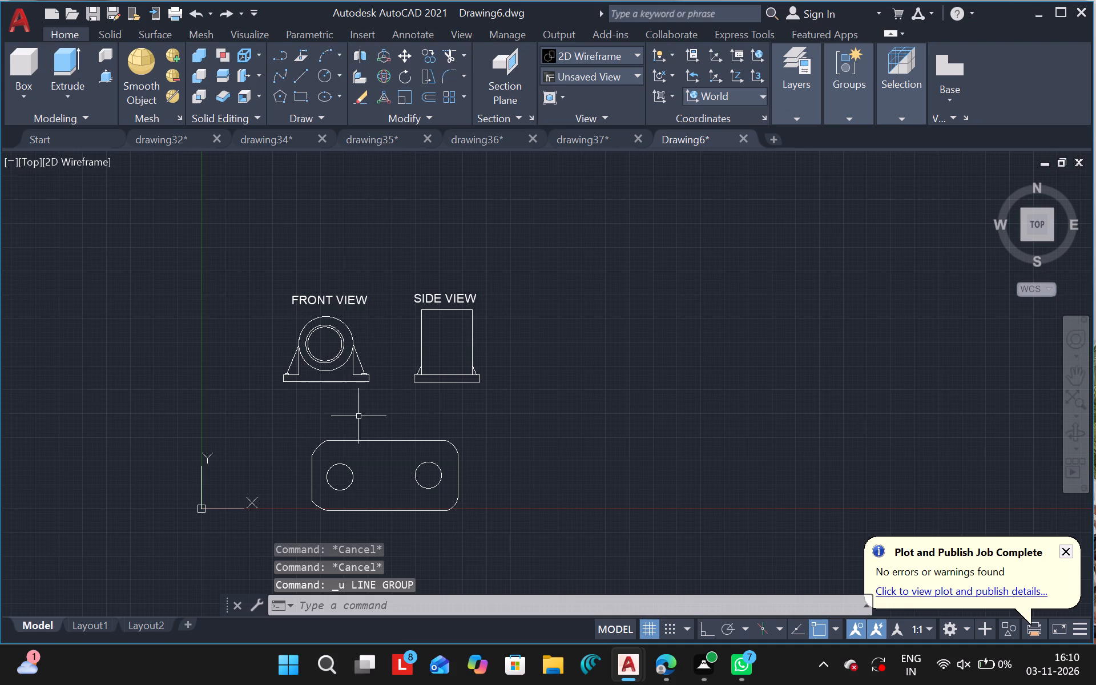
# Move the whole two-hole third view from below the other views to beside the side view, on its right.
pyautogui.click(263, 440)
pyautogui.moveTo(263, 440); pyautogui.dragTo(507, 433)
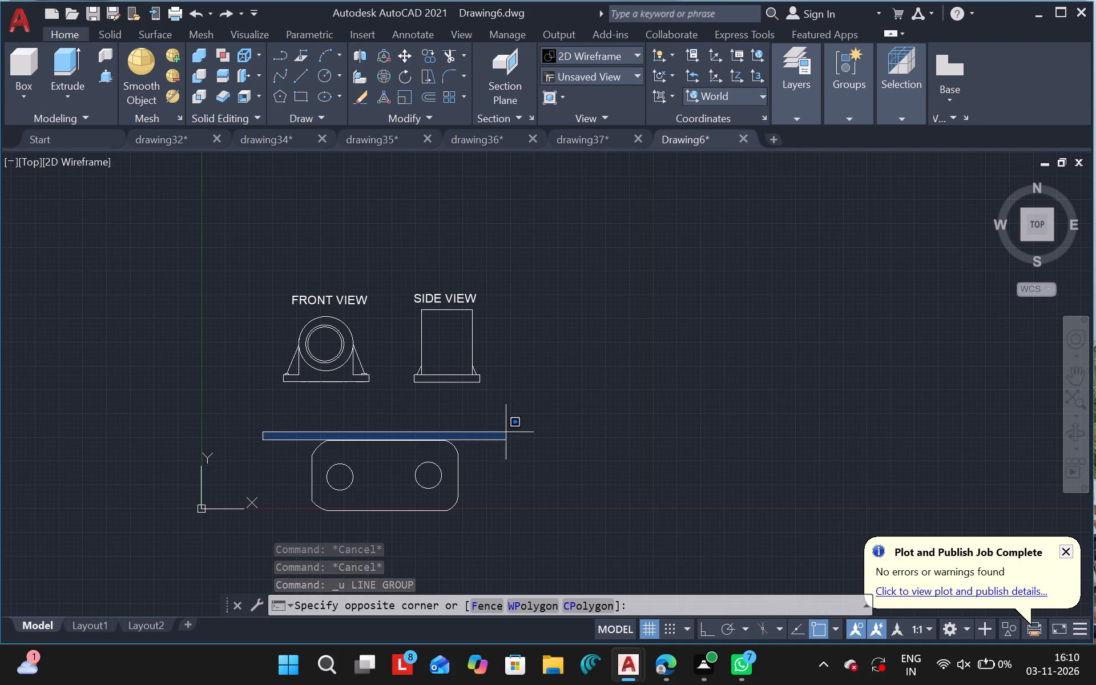
pyautogui.moveTo(507, 433); pyautogui.dragTo(511, 531)
pyautogui.click(511, 531)
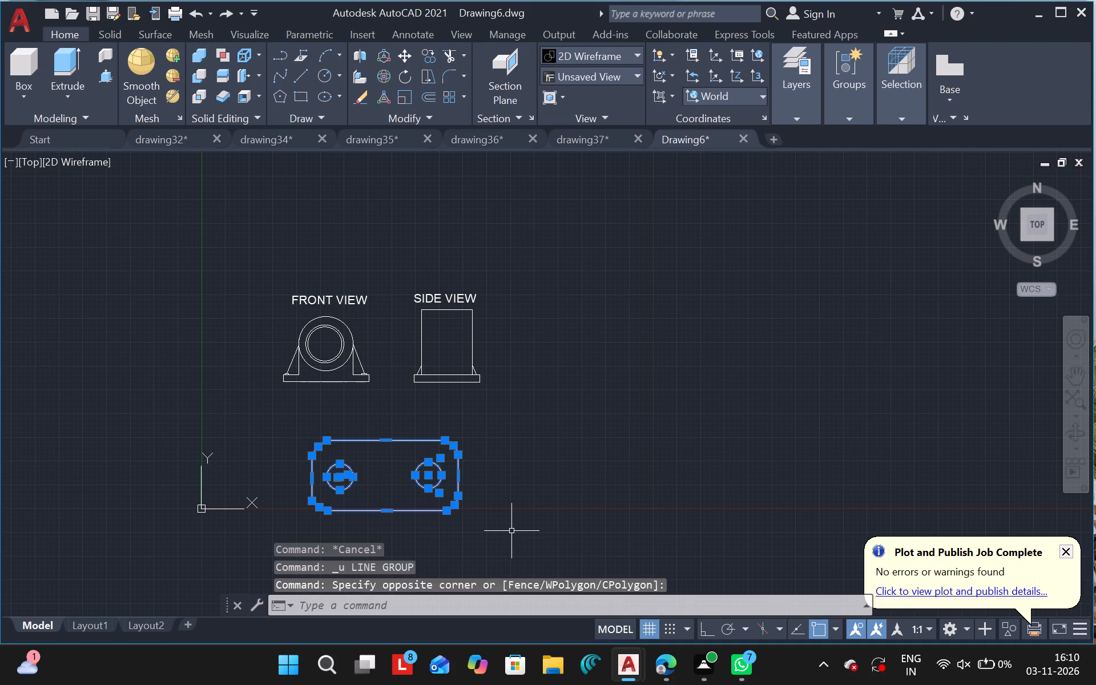
pyautogui.write('MO')
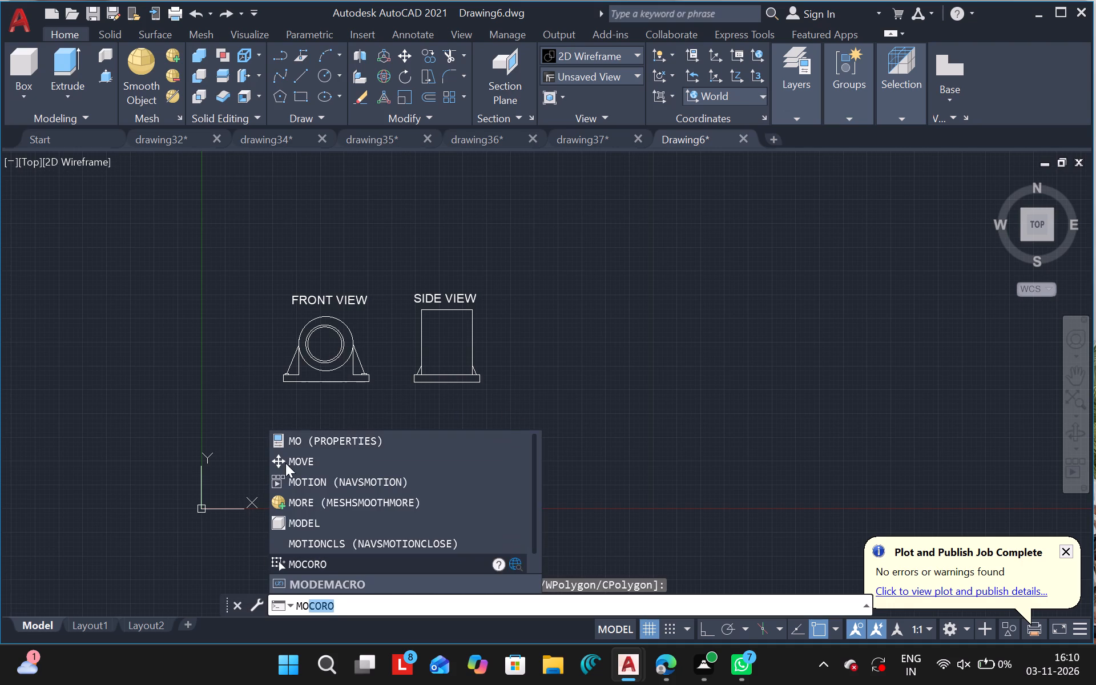
pyautogui.click(308, 459)
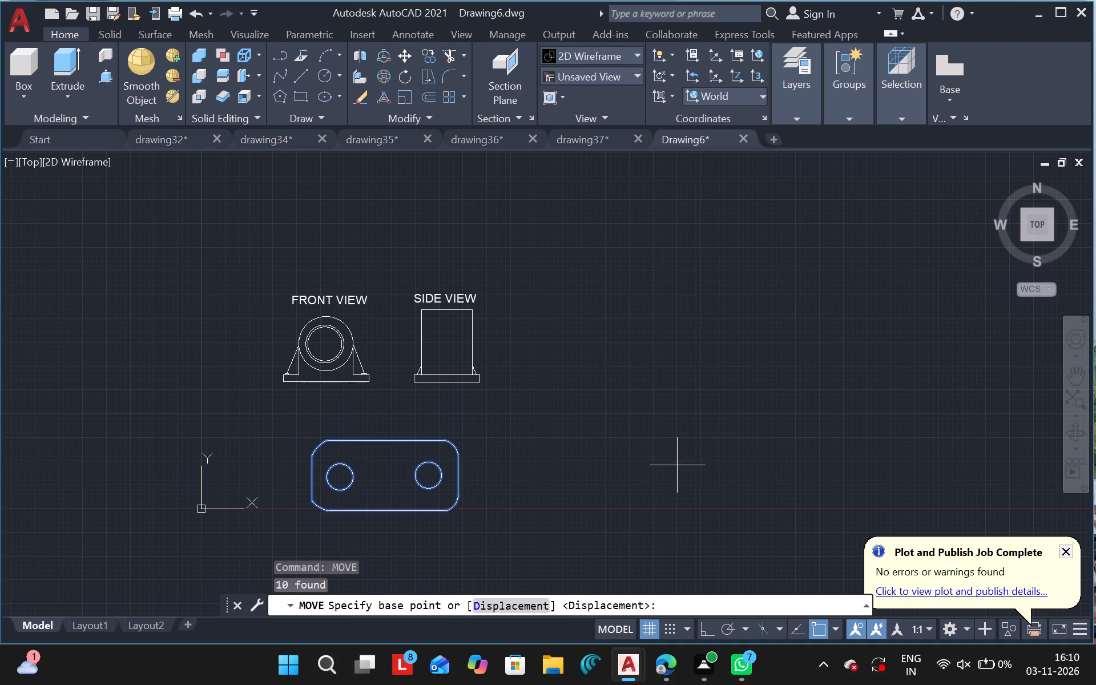
pyautogui.click(677, 465)
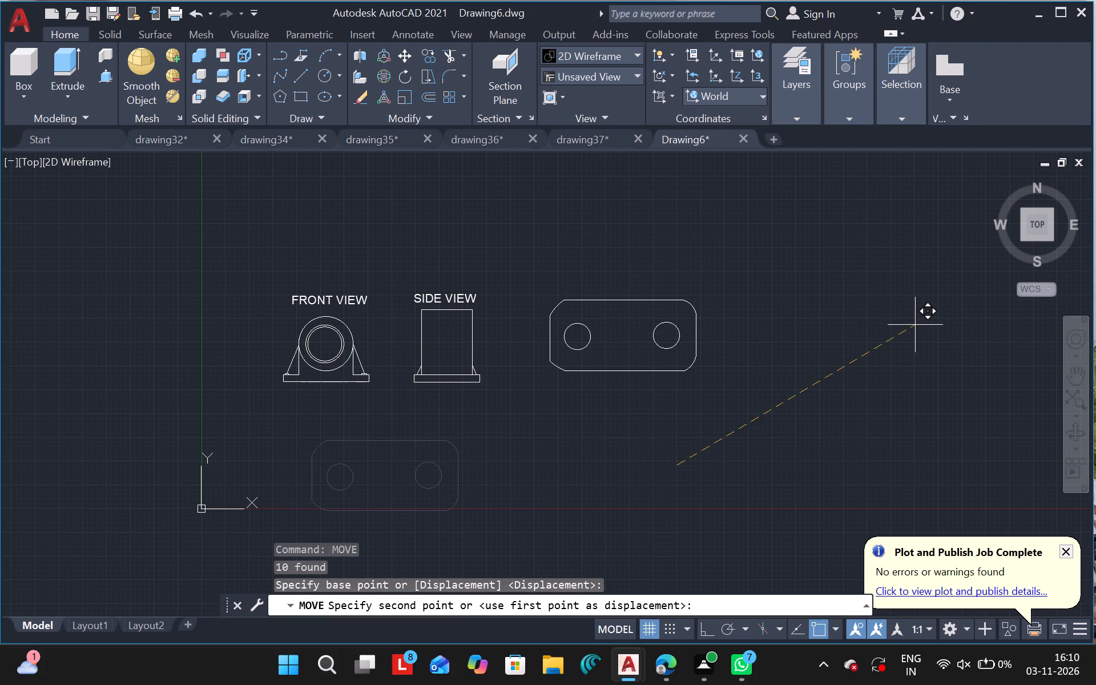
pyautogui.click(900, 332)
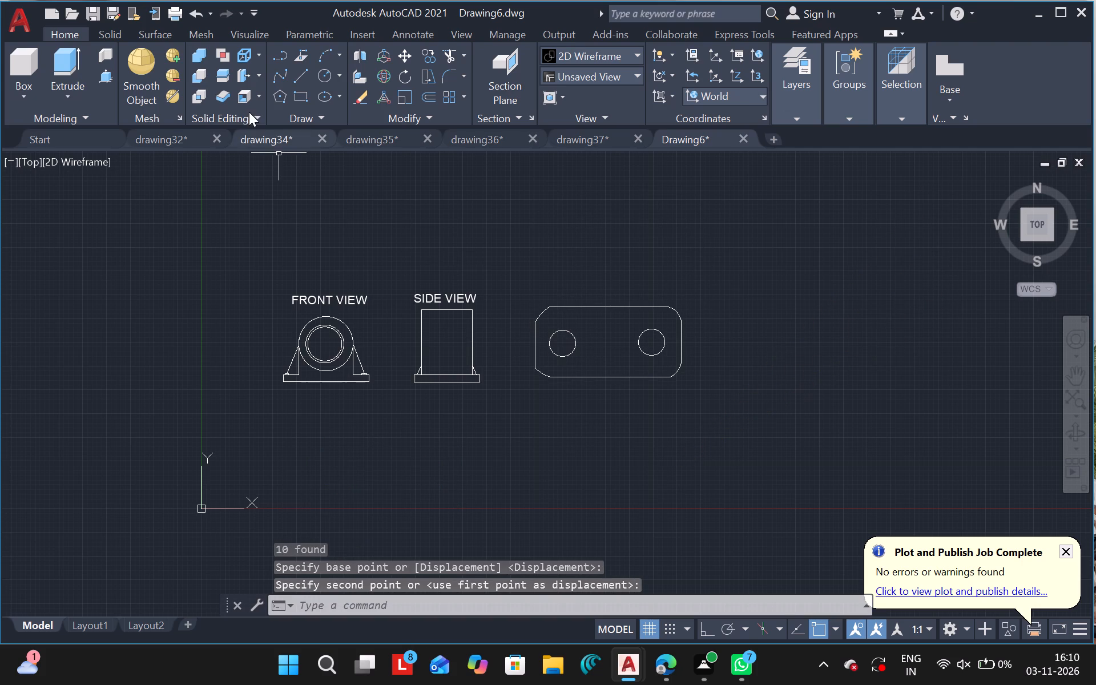
# Move the two-hole third view slightly down so its bottom edge lines up with the side view's base.
pyautogui.moveTo(516, 292); pyautogui.dragTo(733, 347)
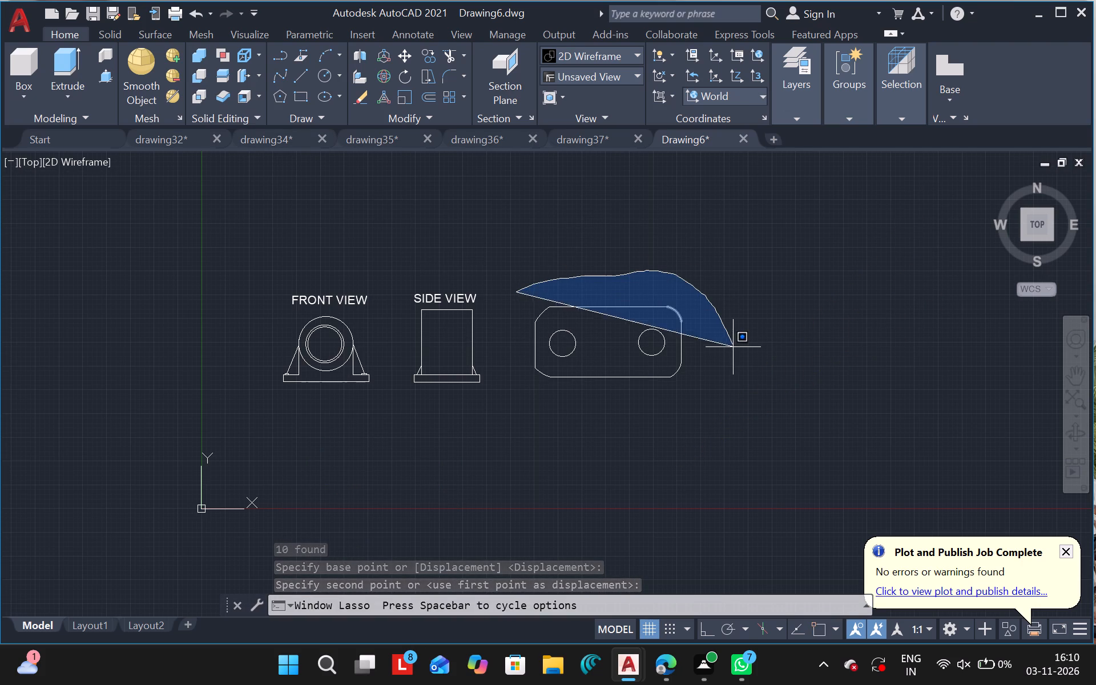
pyautogui.moveTo(733, 347); pyautogui.dragTo(507, 392)
pyautogui.write('MO')
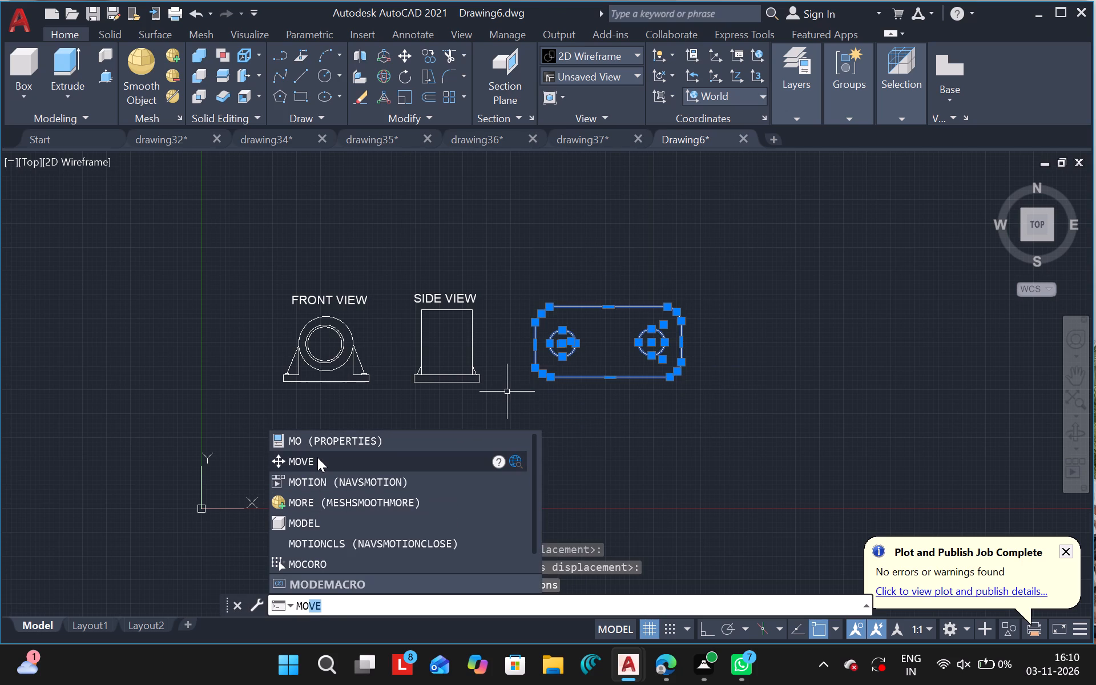
pyautogui.click(367, 469)
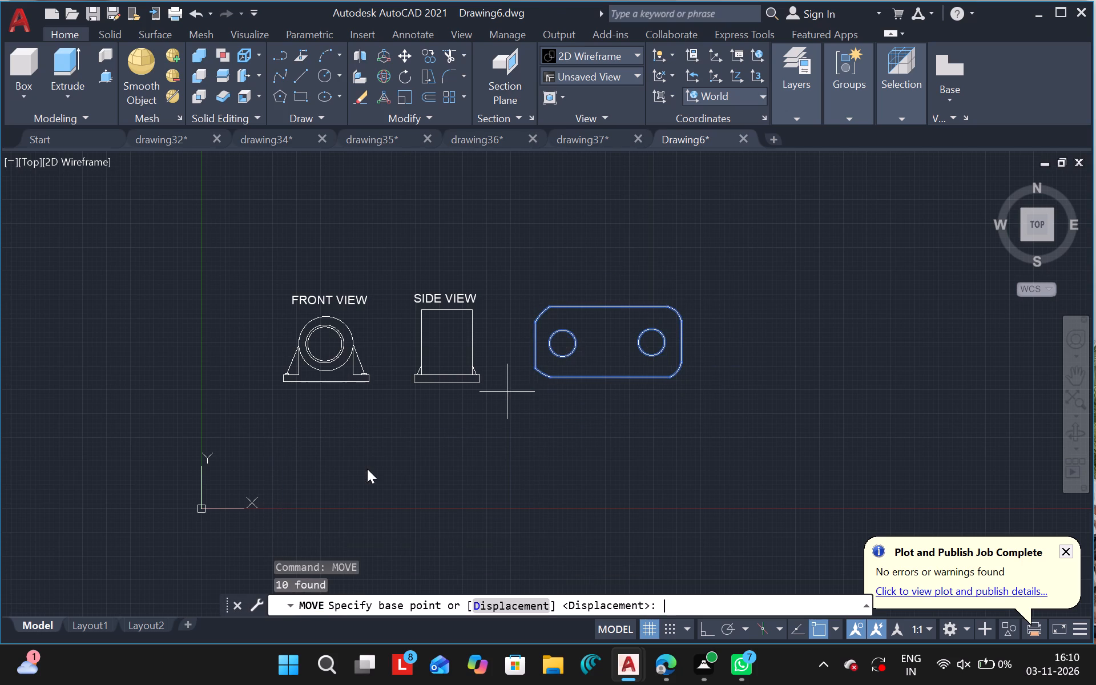
pyautogui.moveTo(561, 457); pyautogui.dragTo(561, 462)
pyautogui.click(561, 462)
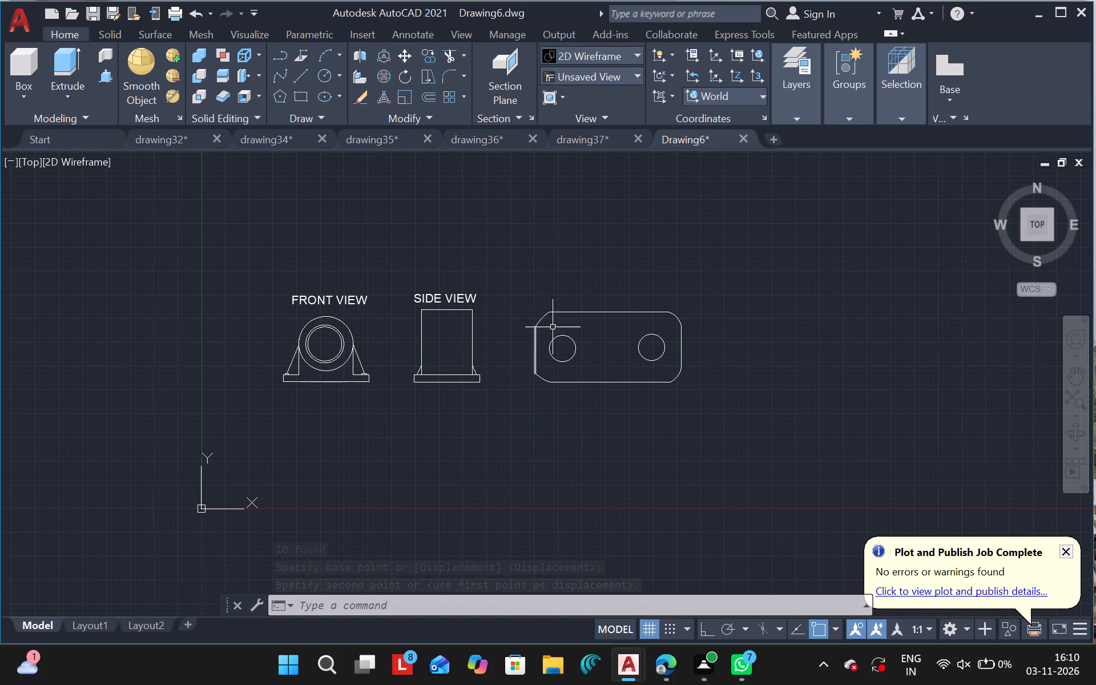
# Draw a vertical line through the third view just right of its left hole, extending past the top and bottom edges.
pyautogui.click(298, 80)
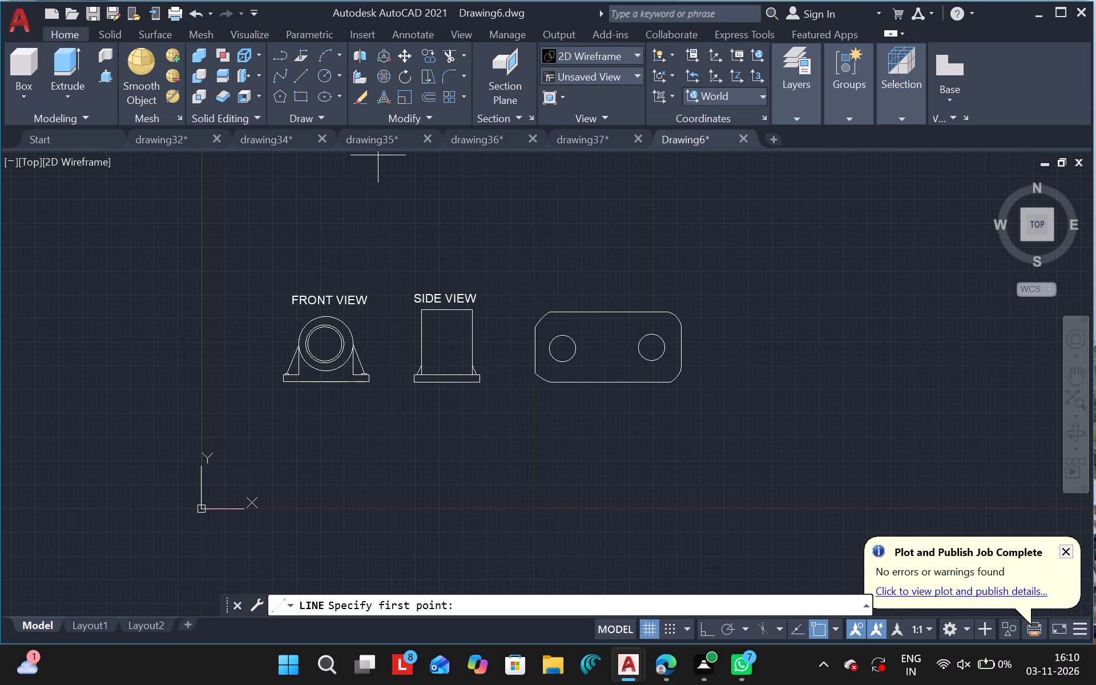
pyautogui.moveTo(583, 293); pyautogui.dragTo(605, 362)
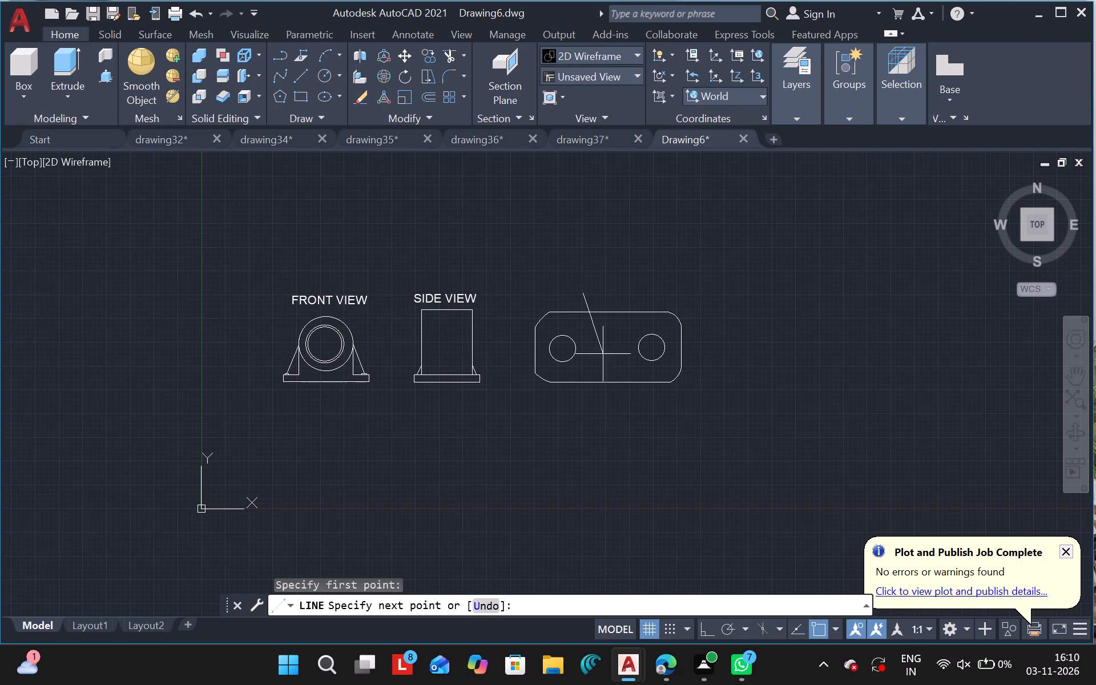
pyautogui.moveTo(605, 362); pyautogui.dragTo(617, 397)
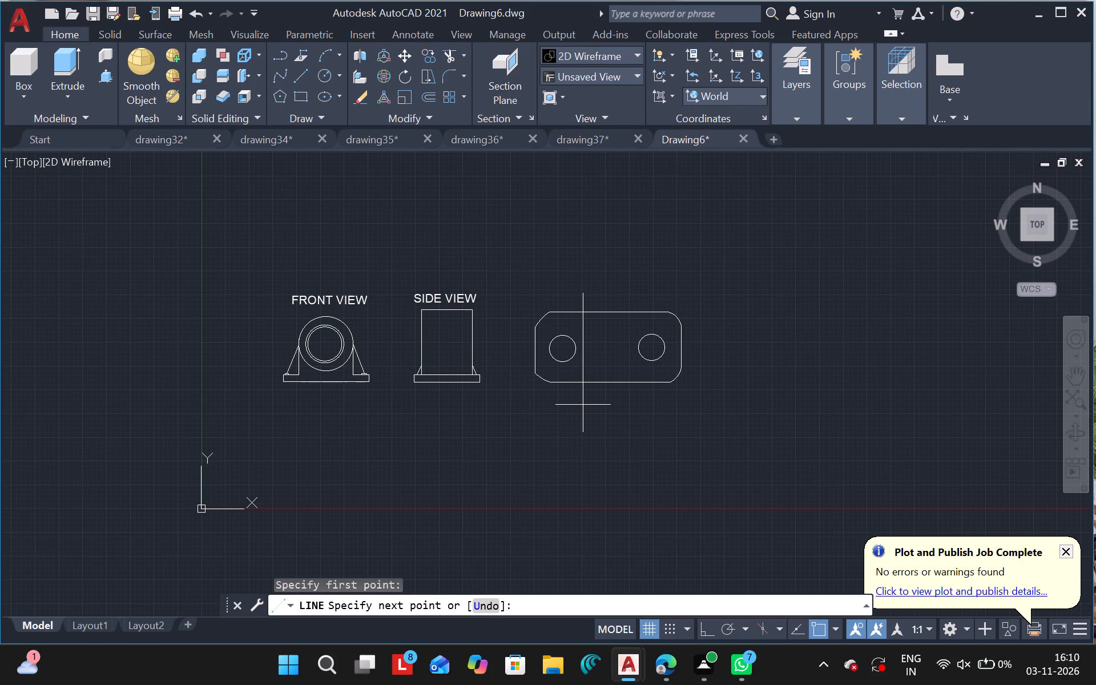
pyautogui.click(583, 405)
pyautogui.press('Escape')
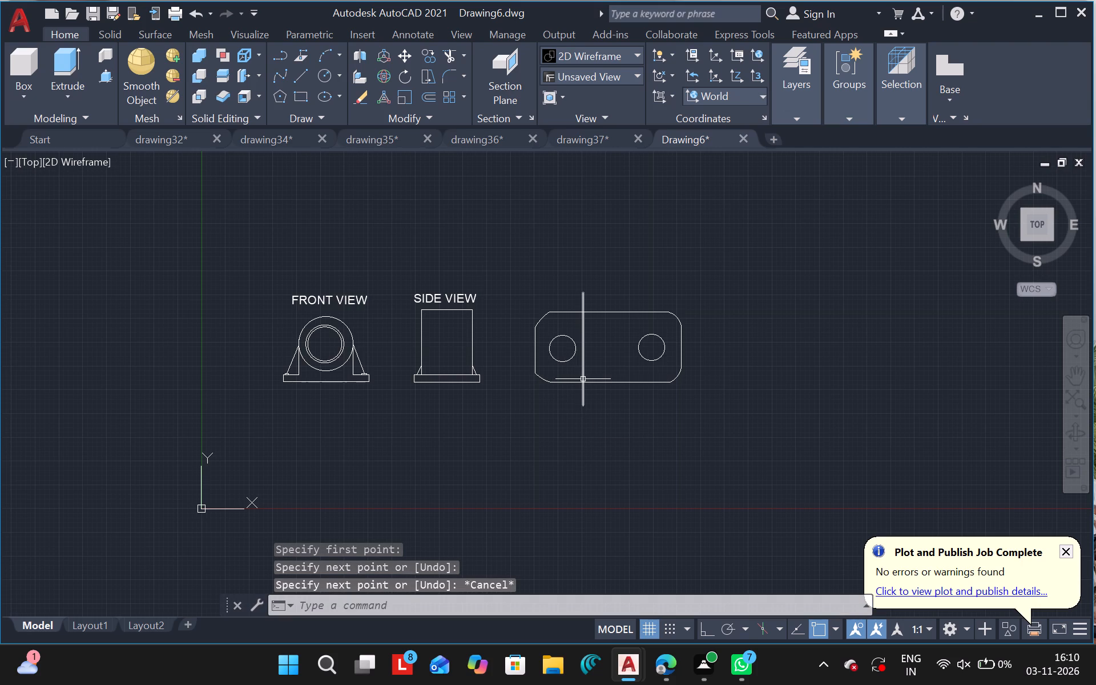
# Copy the vertical line in the third view a short distance to its right, keeping the Copy command running for more copies.
pyautogui.moveTo(583, 379); pyautogui.dragTo(926, 478)
pyautogui.write('MO')
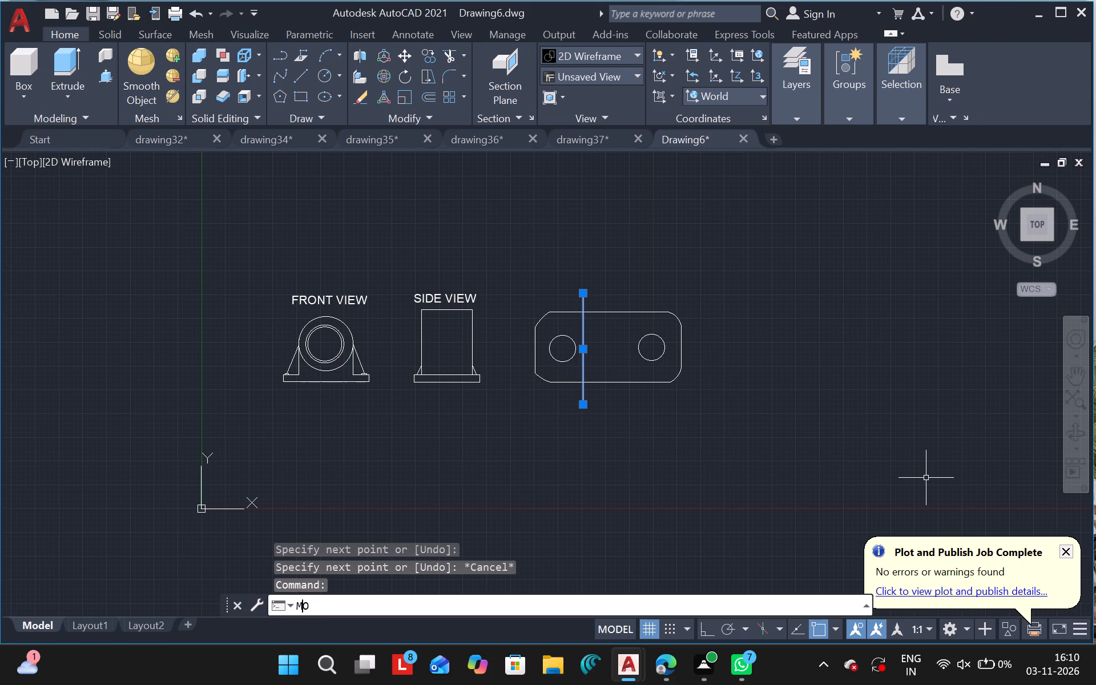
pyautogui.press('BackSpace')
pyautogui.press('BackSpace')
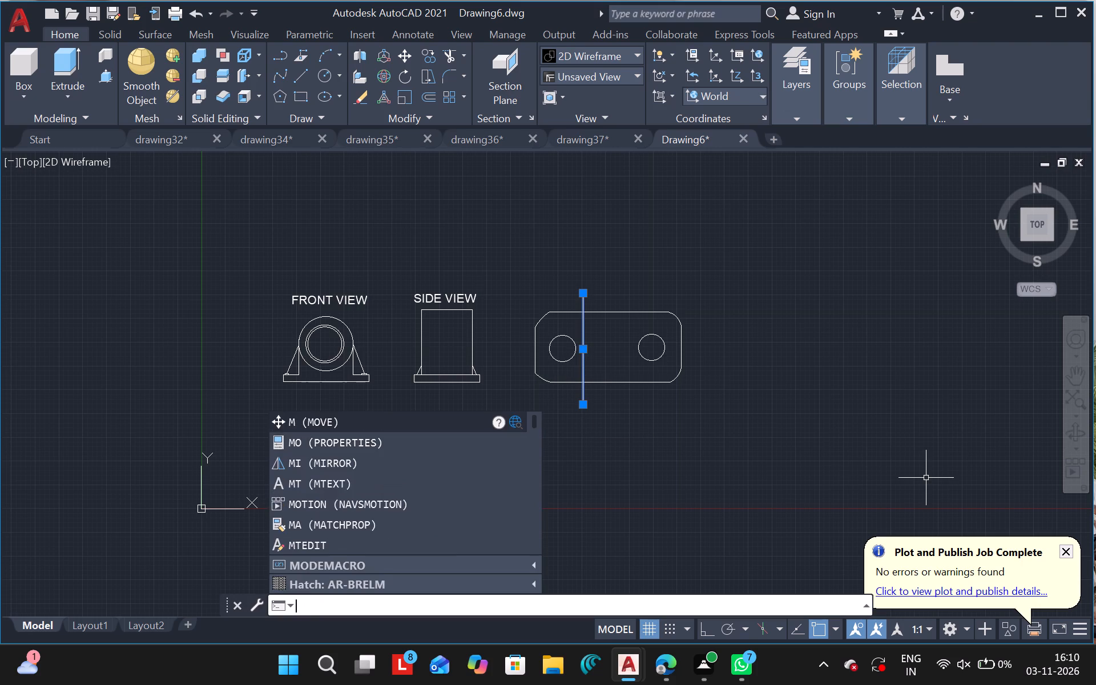
pyautogui.write('CO')
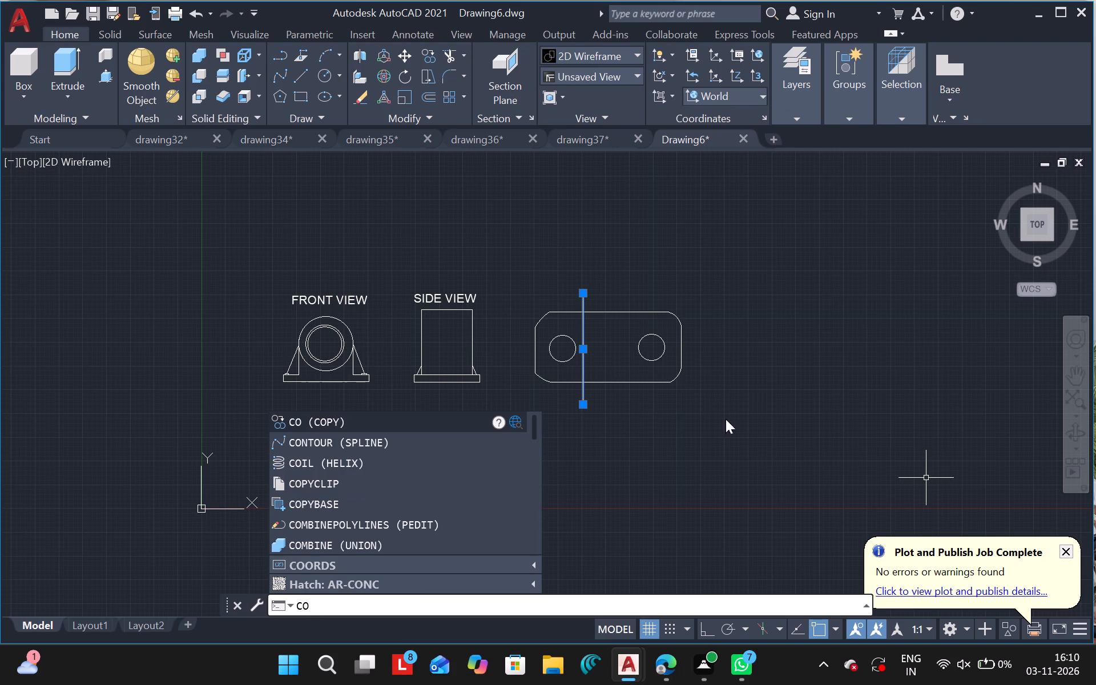
pyautogui.click(335, 424)
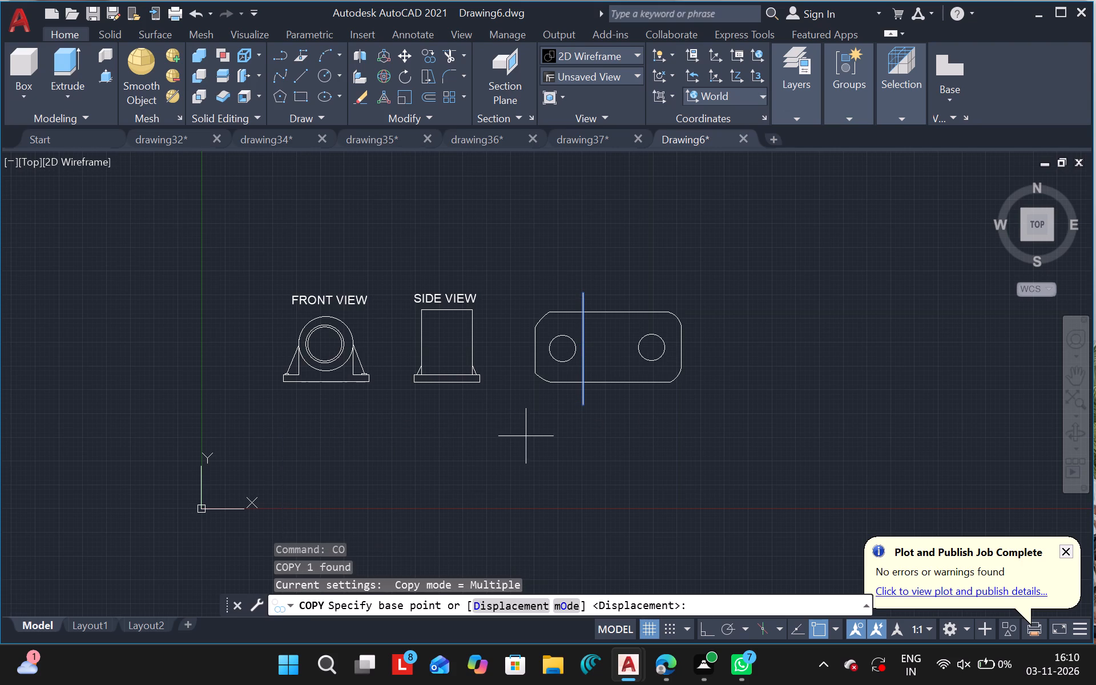
pyautogui.moveTo(581, 410); pyautogui.dragTo(593, 409)
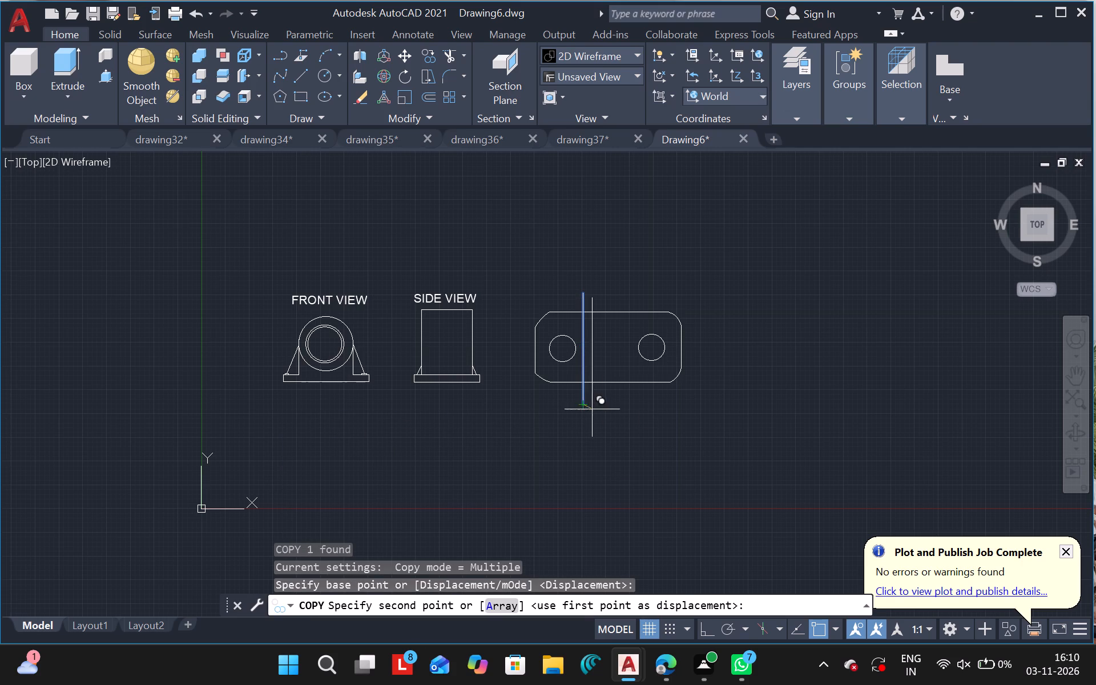
pyautogui.moveTo(593, 409); pyautogui.dragTo(589, 402)
pyautogui.click(589, 402)
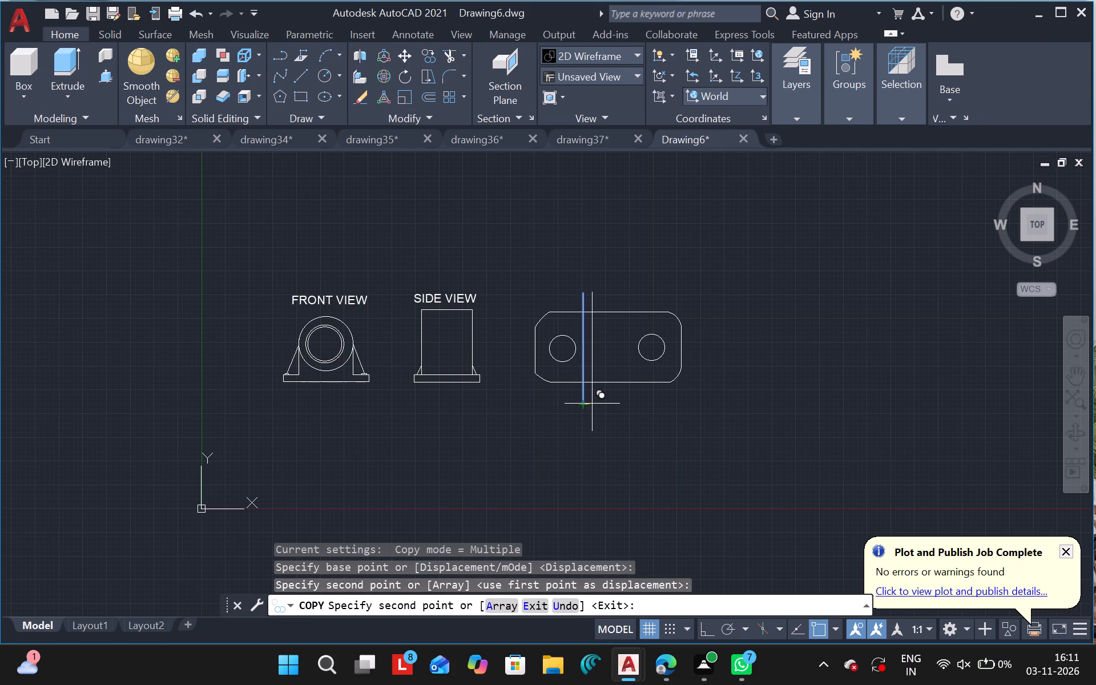
pyautogui.click(592, 404)
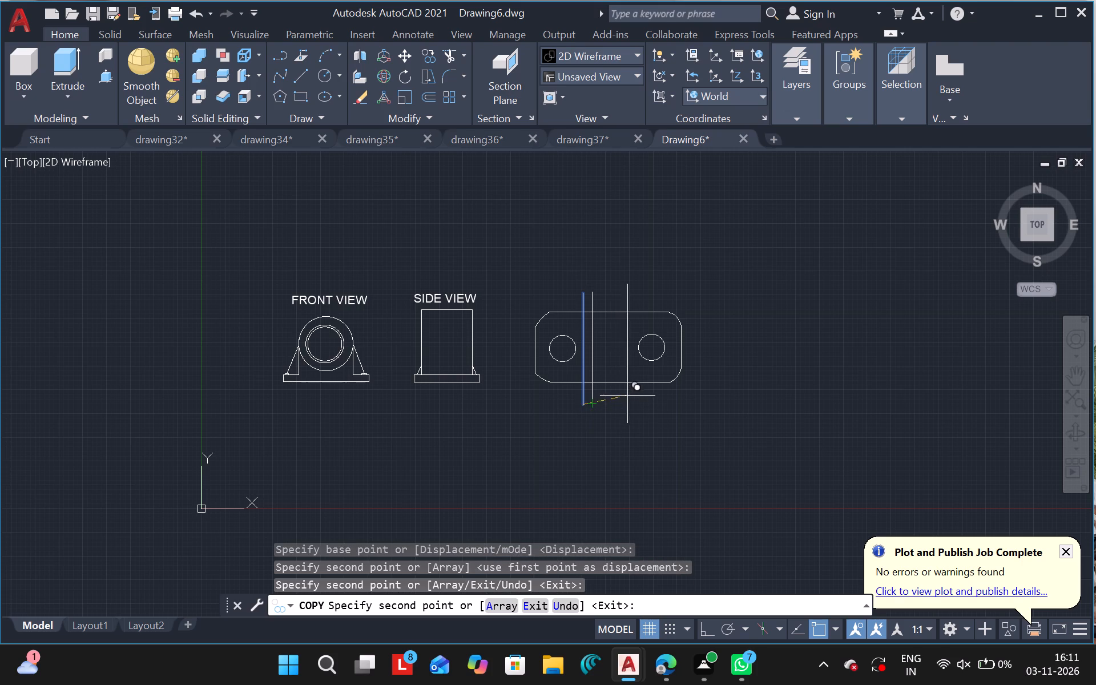
# Place two more closely spaced copies of the vertical line just left of the third view's right hole.
pyautogui.click(635, 395)
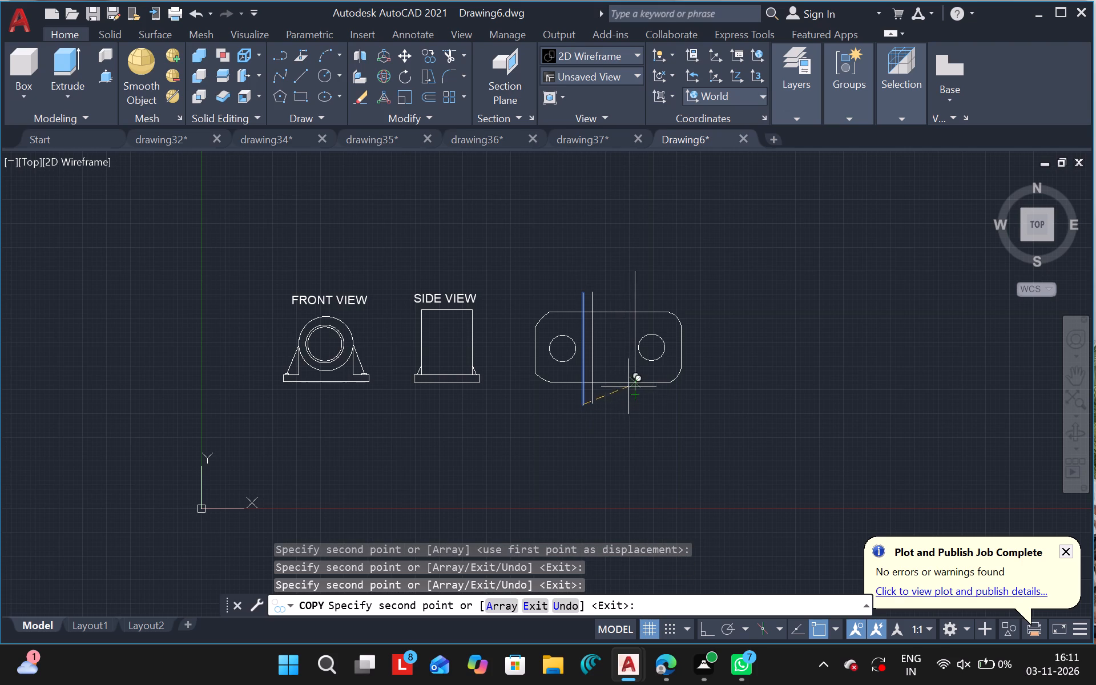
pyautogui.click(627, 391)
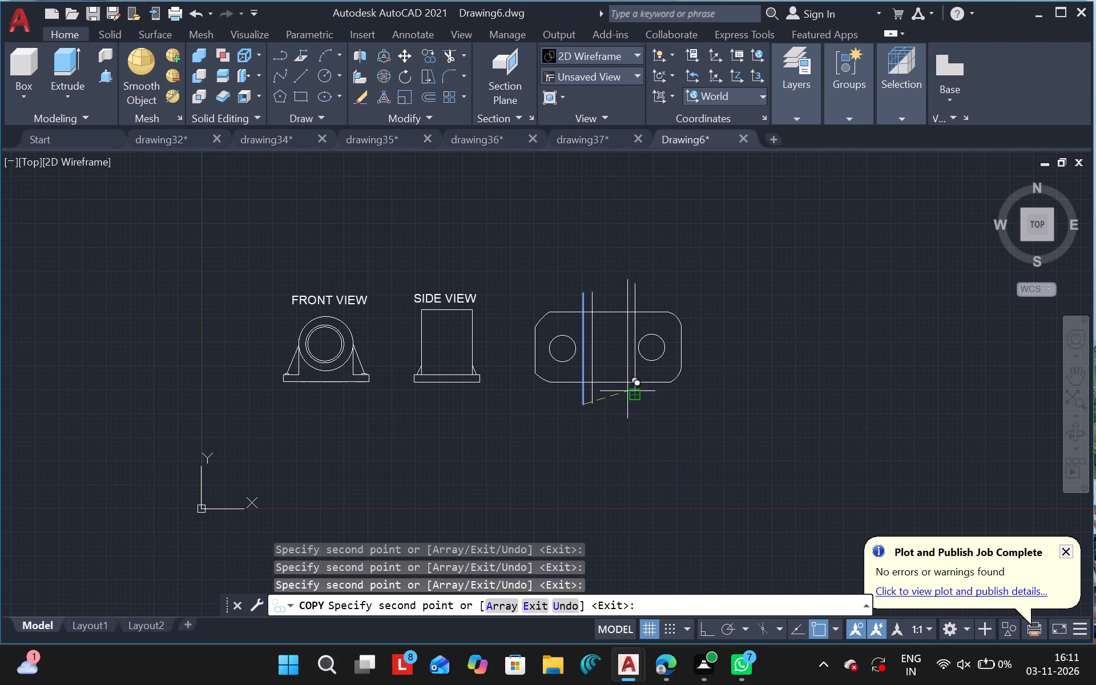
pyautogui.click(627, 391)
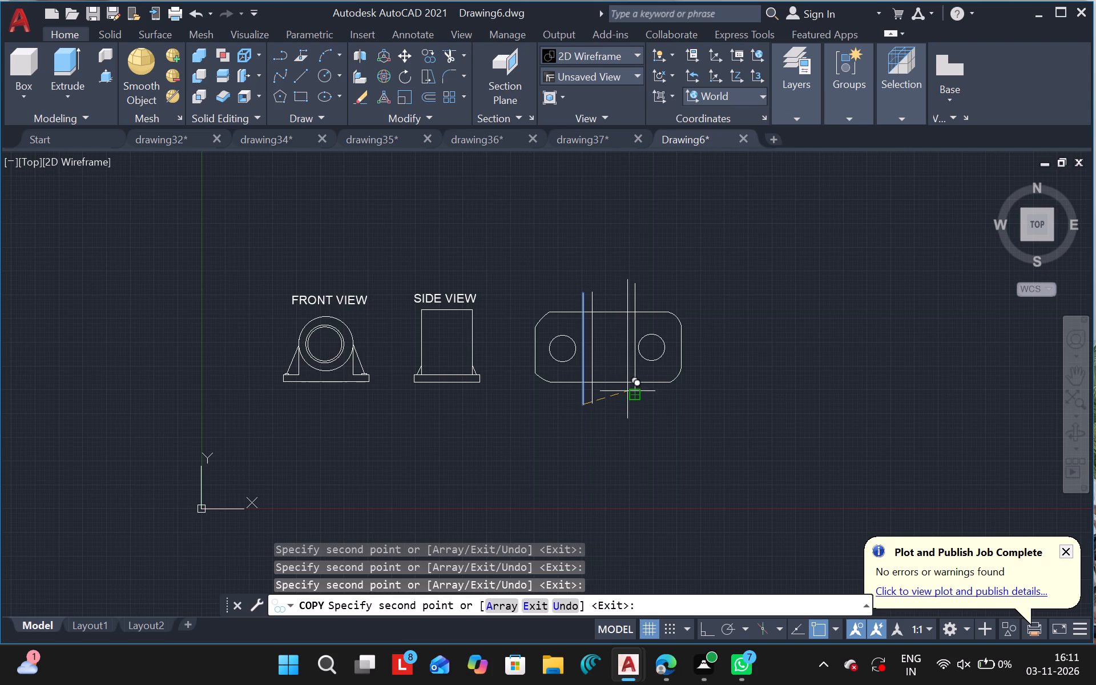
pyautogui.click(627, 391)
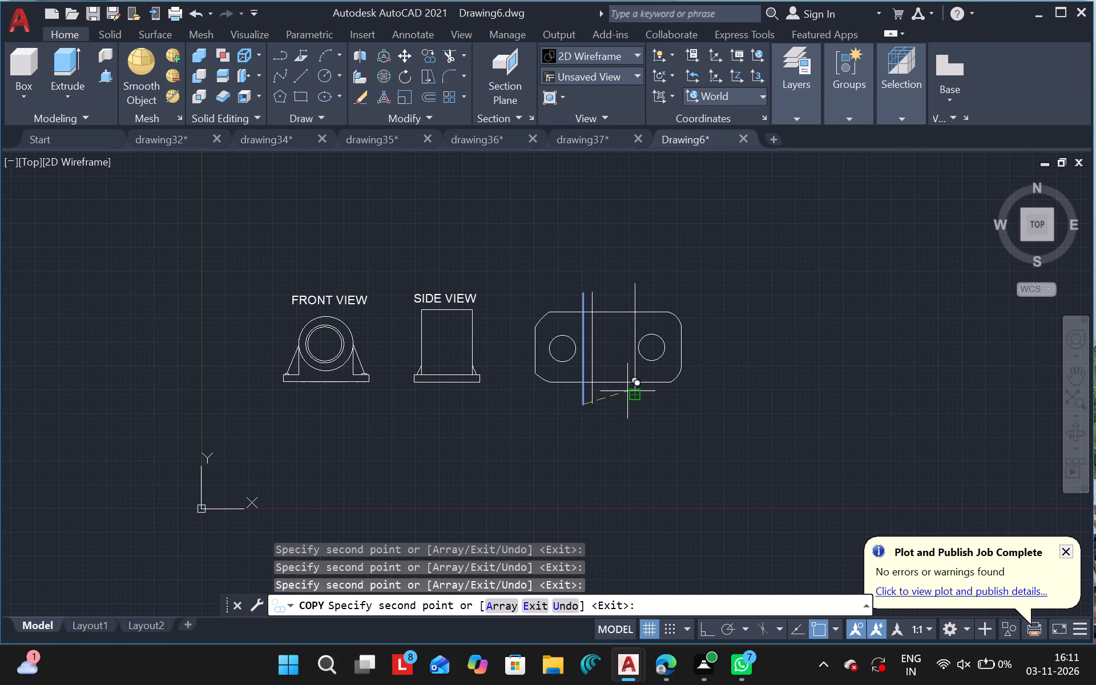
pyautogui.doubleClick(627, 391)
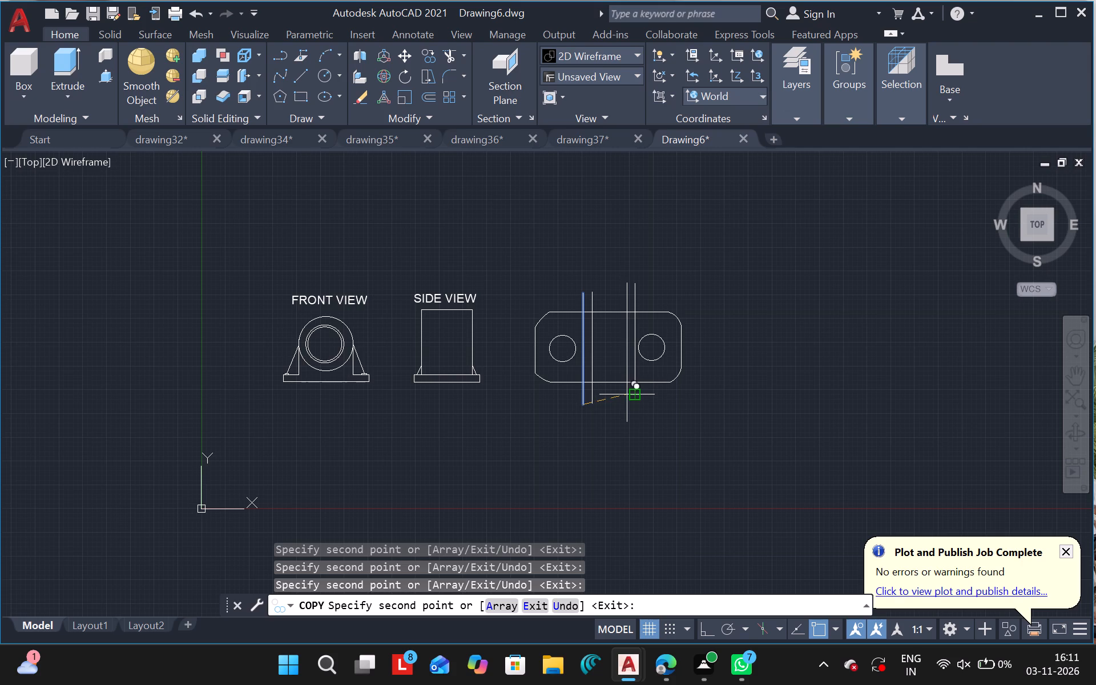
pyautogui.click(627, 394)
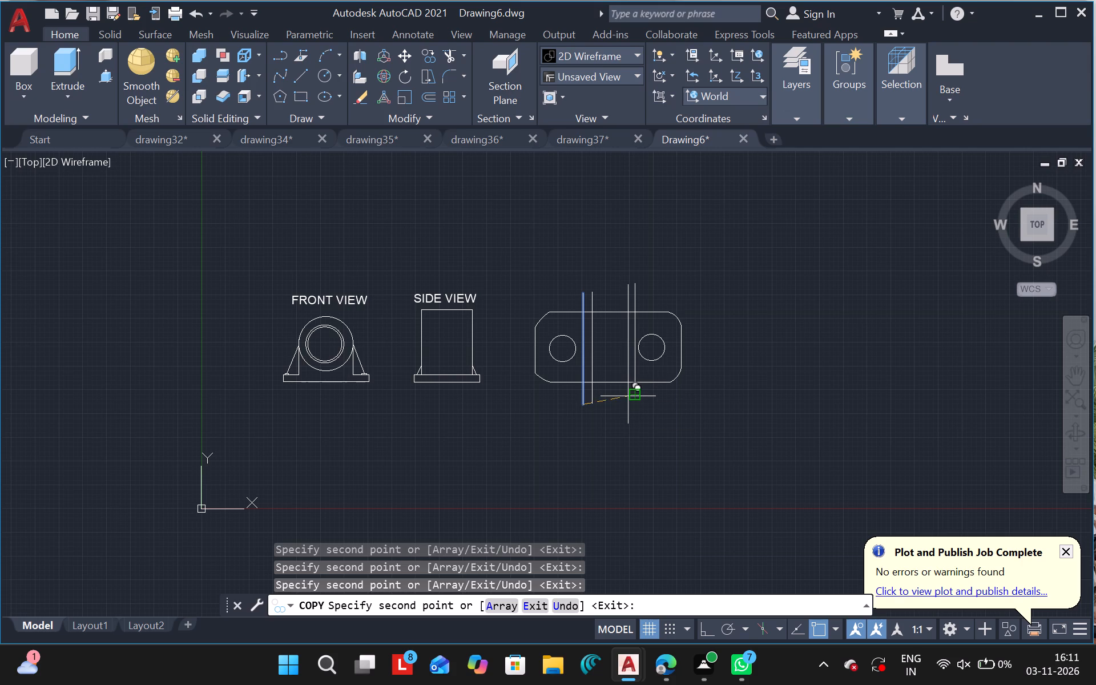
pyautogui.click(628, 397)
pyautogui.click(628, 397)
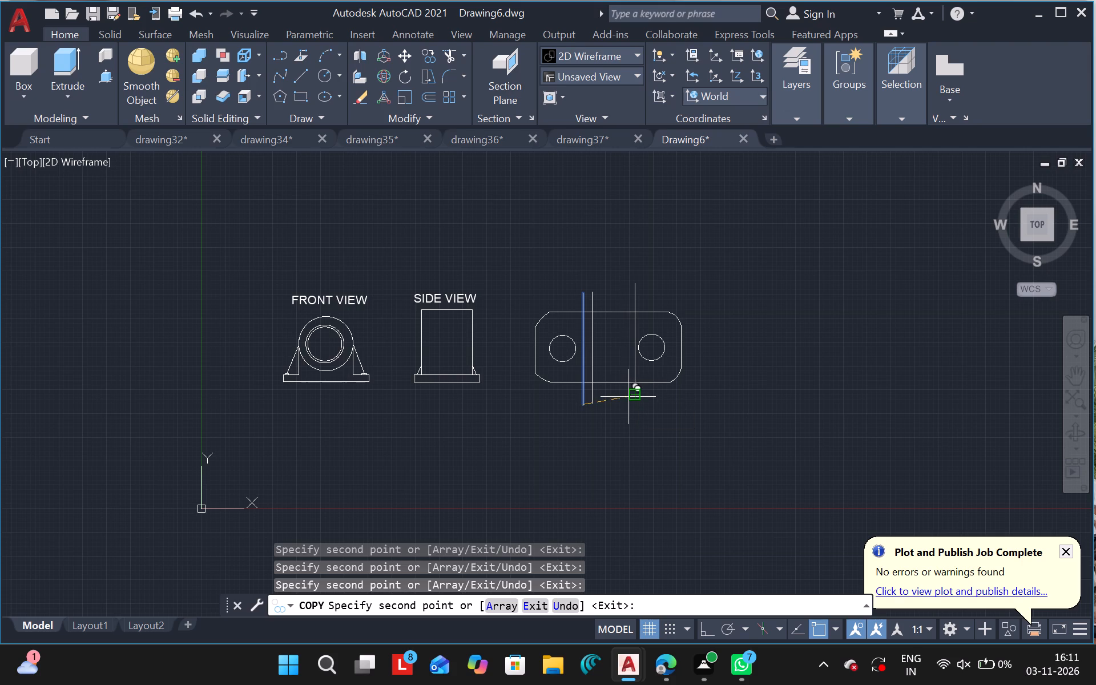
pyautogui.tripleClick(628, 397)
pyautogui.click(628, 397)
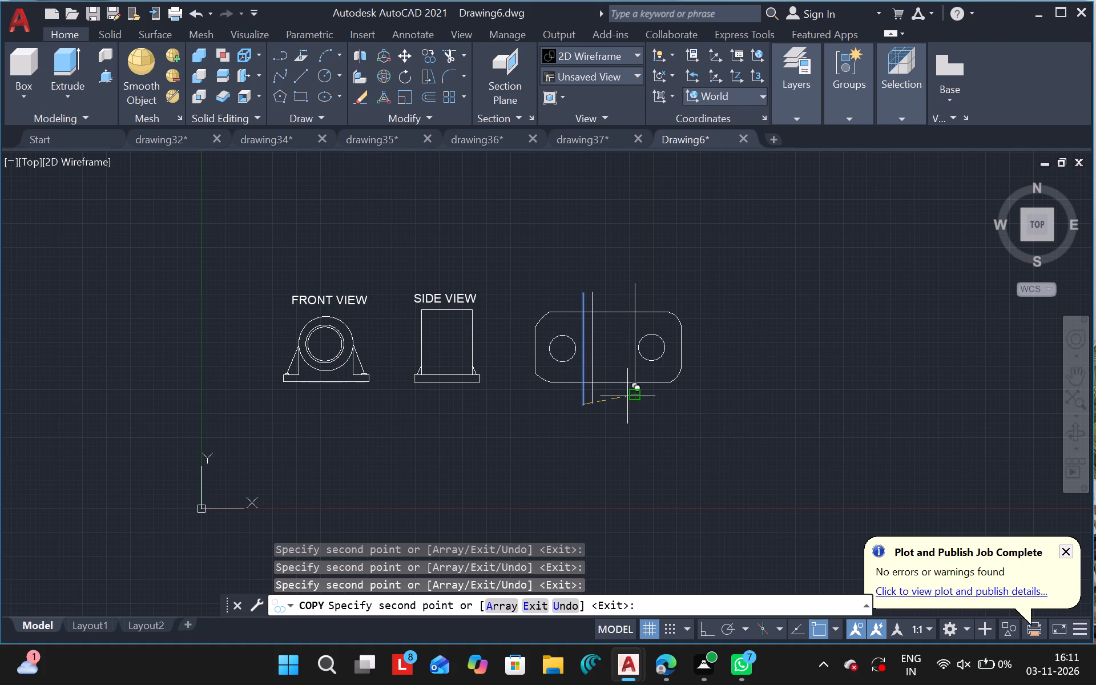
pyautogui.click(626, 398)
pyautogui.click(626, 398)
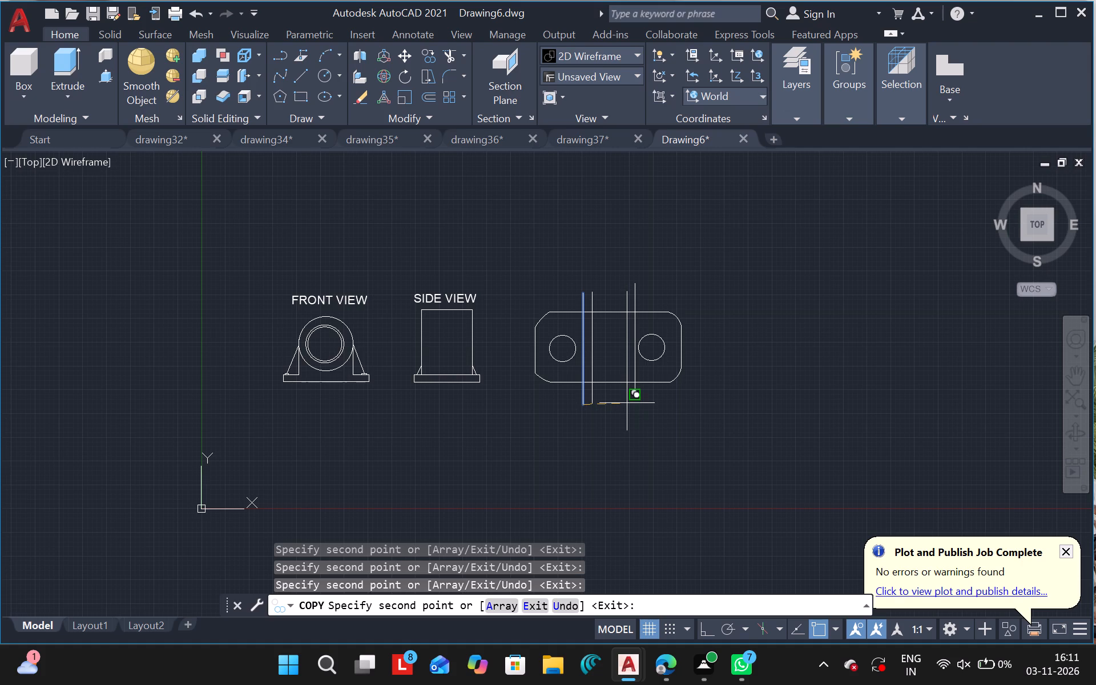
pyautogui.click(628, 404)
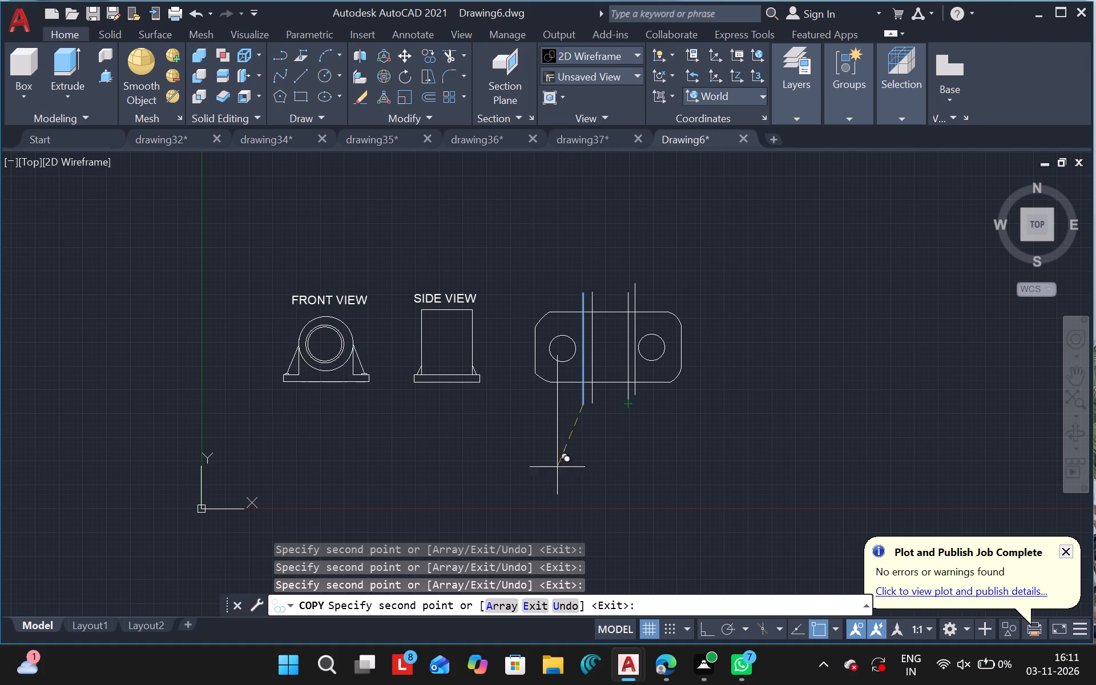
pyautogui.press('Escape')
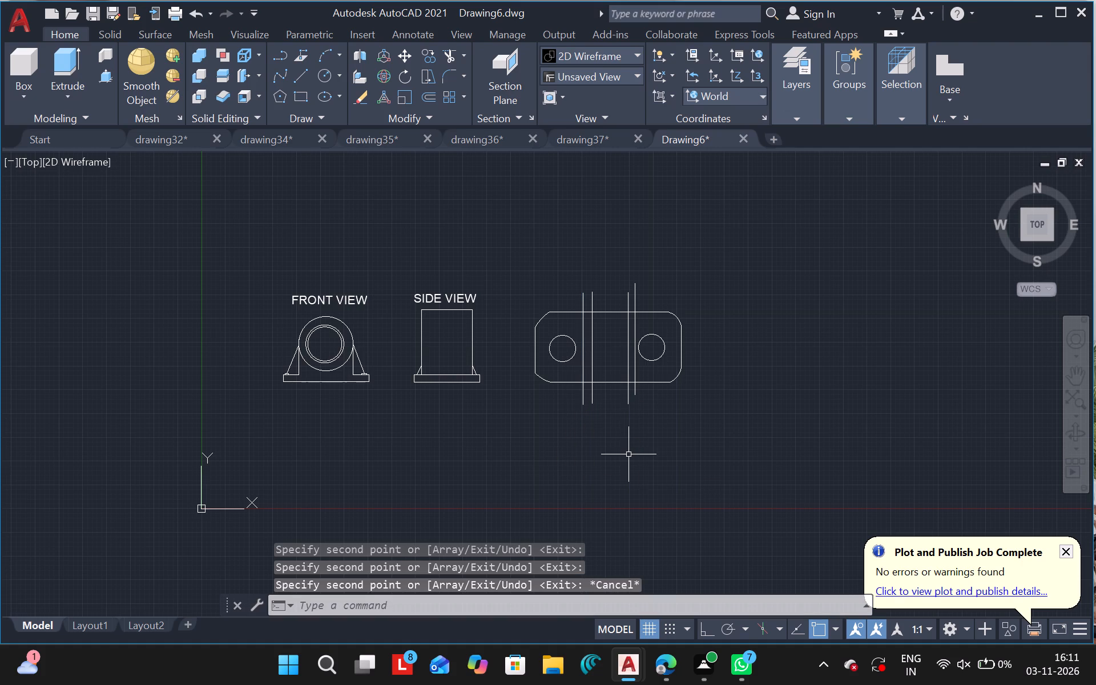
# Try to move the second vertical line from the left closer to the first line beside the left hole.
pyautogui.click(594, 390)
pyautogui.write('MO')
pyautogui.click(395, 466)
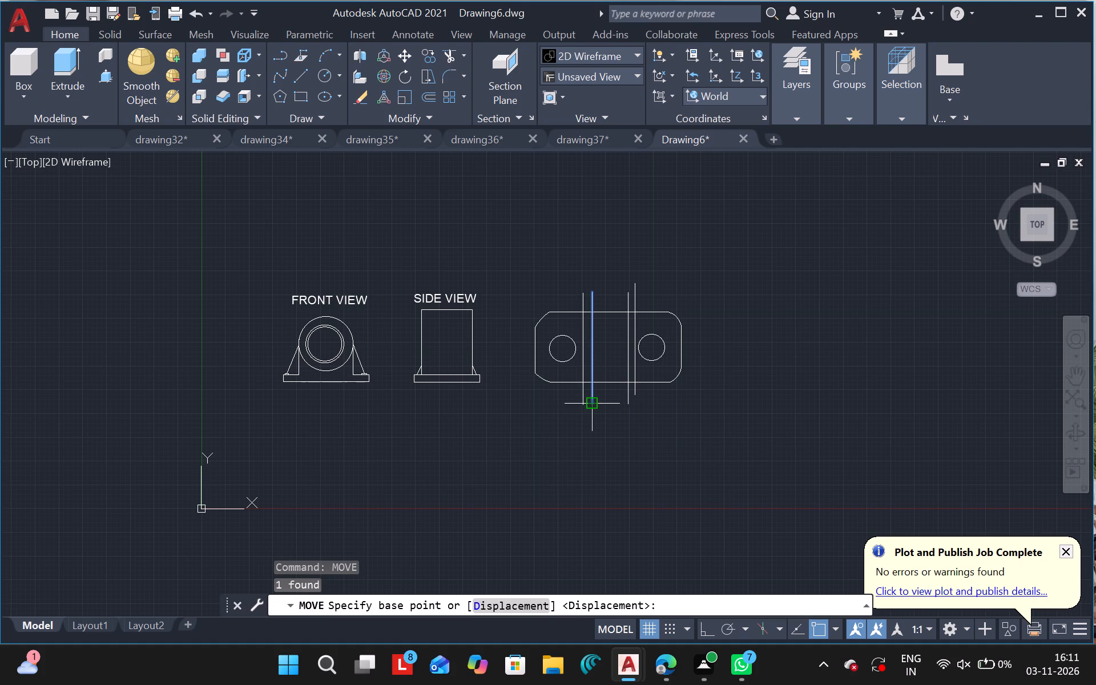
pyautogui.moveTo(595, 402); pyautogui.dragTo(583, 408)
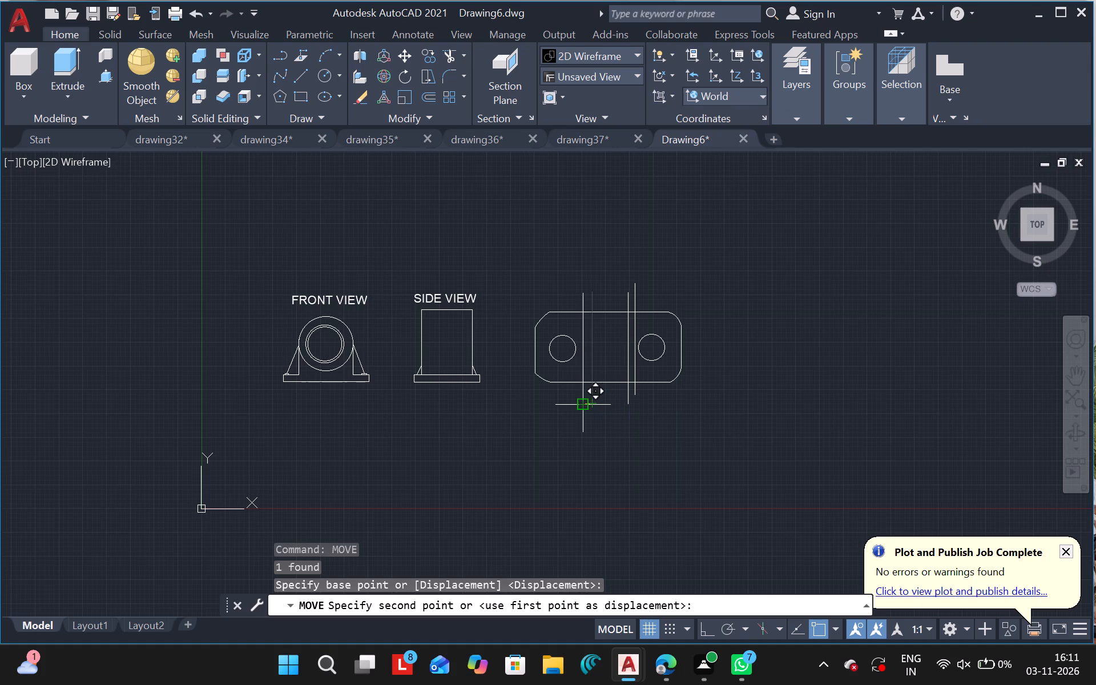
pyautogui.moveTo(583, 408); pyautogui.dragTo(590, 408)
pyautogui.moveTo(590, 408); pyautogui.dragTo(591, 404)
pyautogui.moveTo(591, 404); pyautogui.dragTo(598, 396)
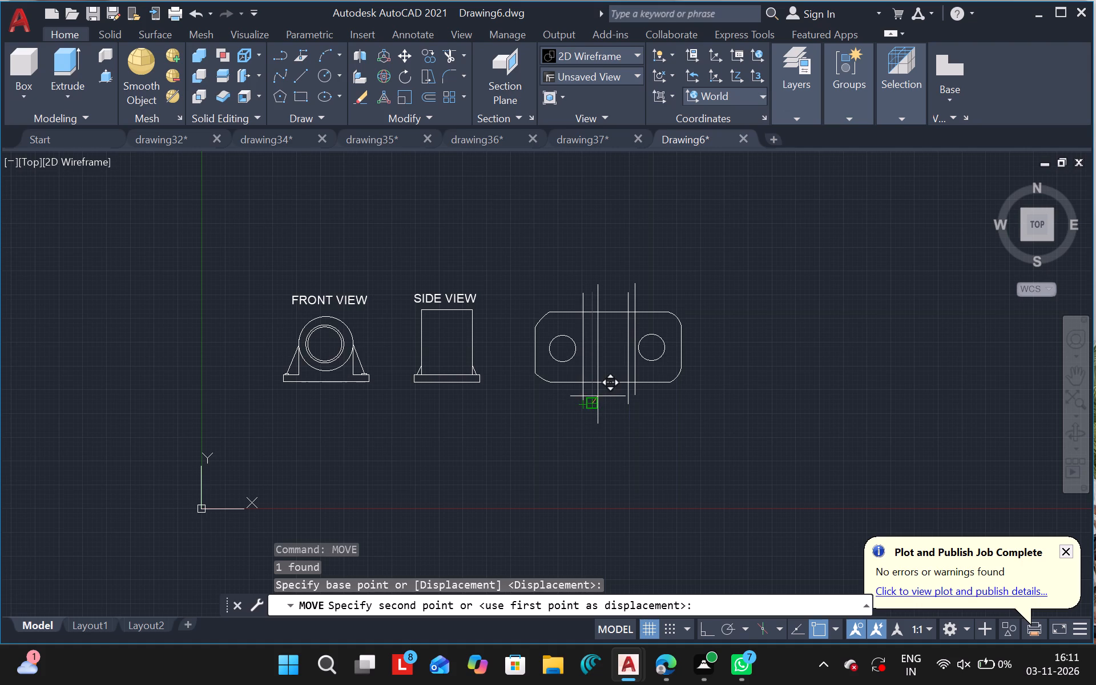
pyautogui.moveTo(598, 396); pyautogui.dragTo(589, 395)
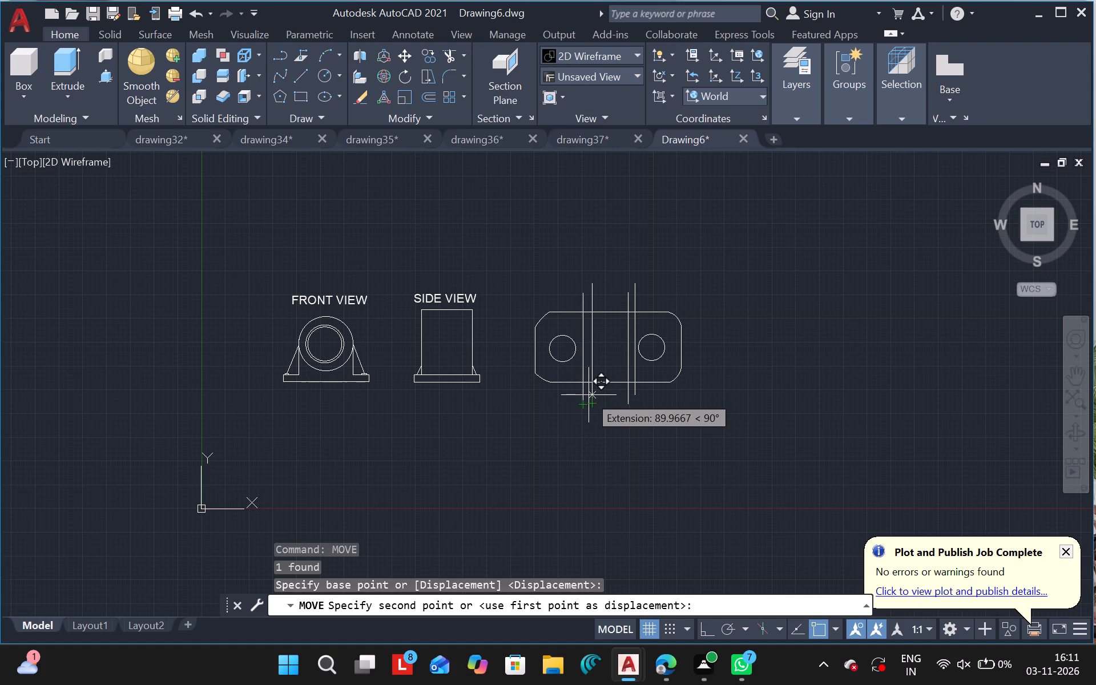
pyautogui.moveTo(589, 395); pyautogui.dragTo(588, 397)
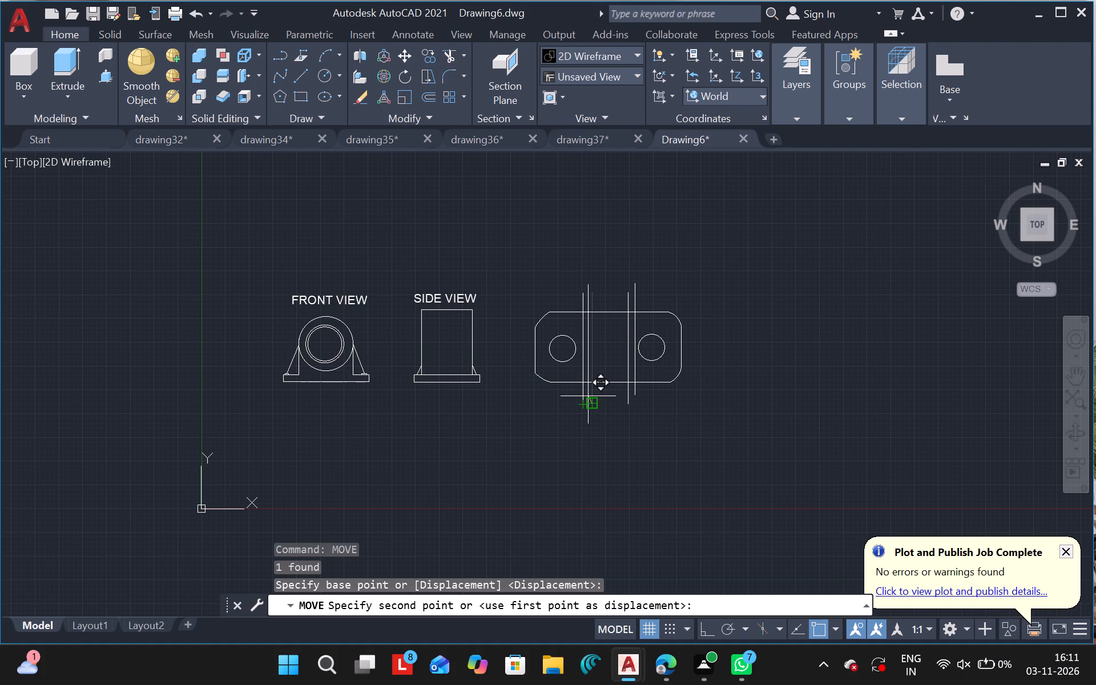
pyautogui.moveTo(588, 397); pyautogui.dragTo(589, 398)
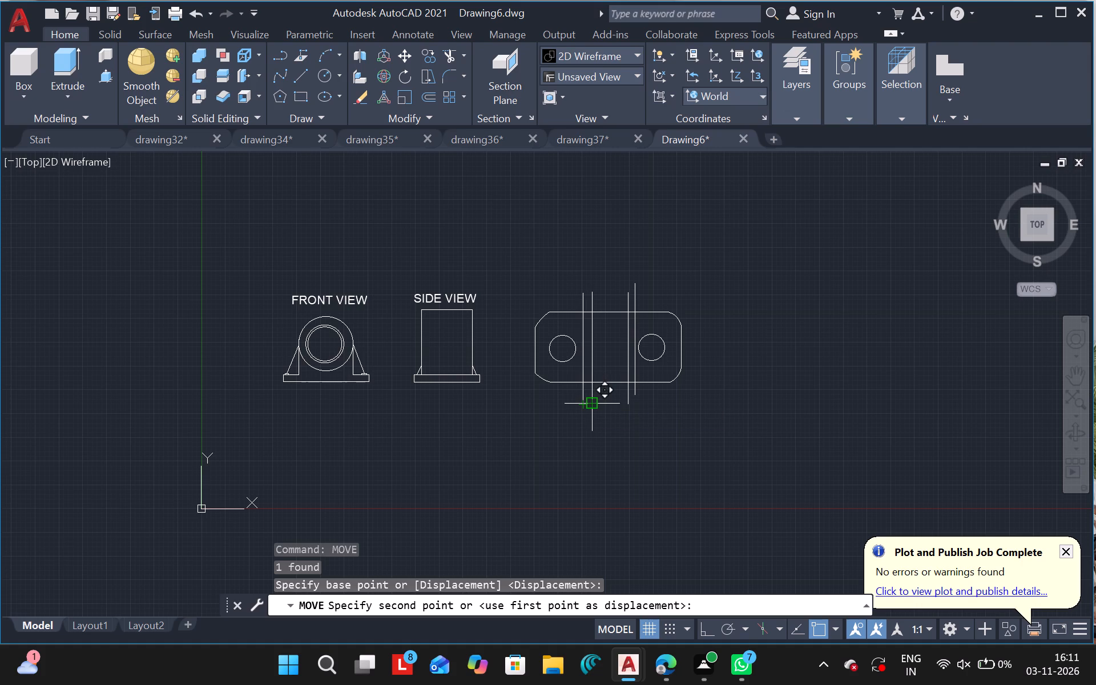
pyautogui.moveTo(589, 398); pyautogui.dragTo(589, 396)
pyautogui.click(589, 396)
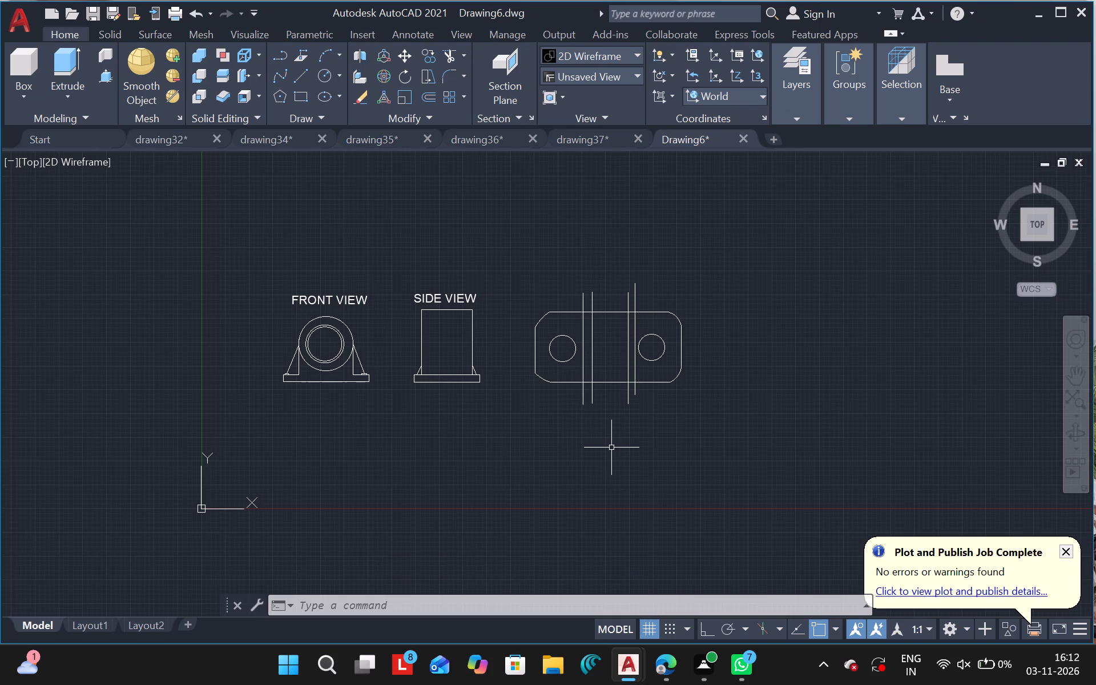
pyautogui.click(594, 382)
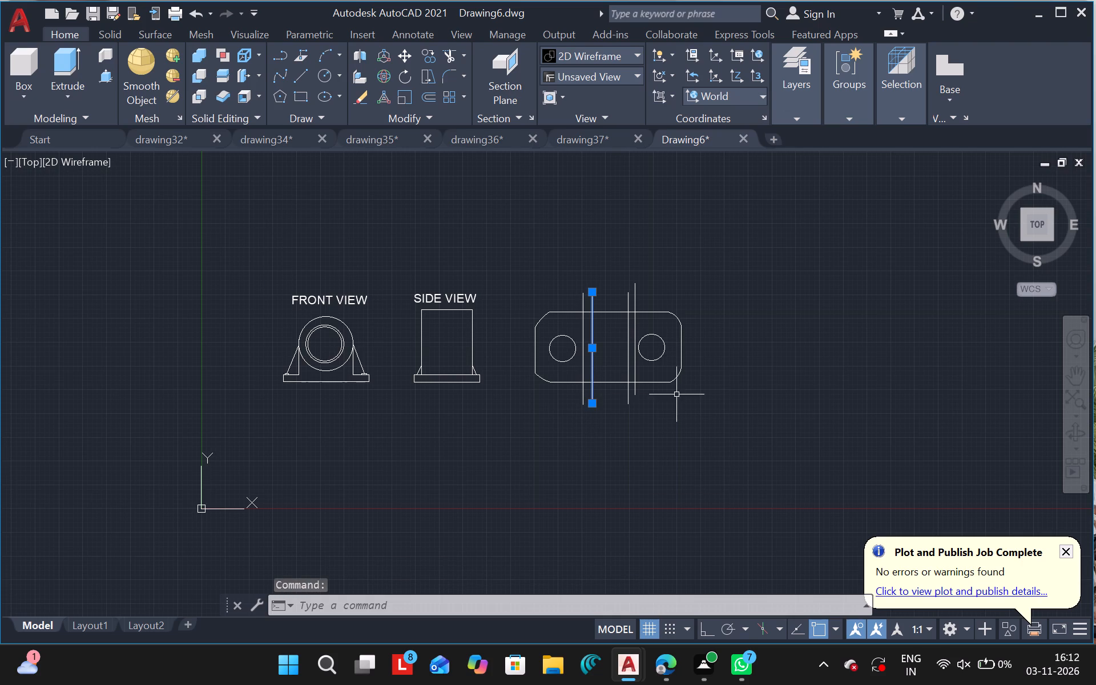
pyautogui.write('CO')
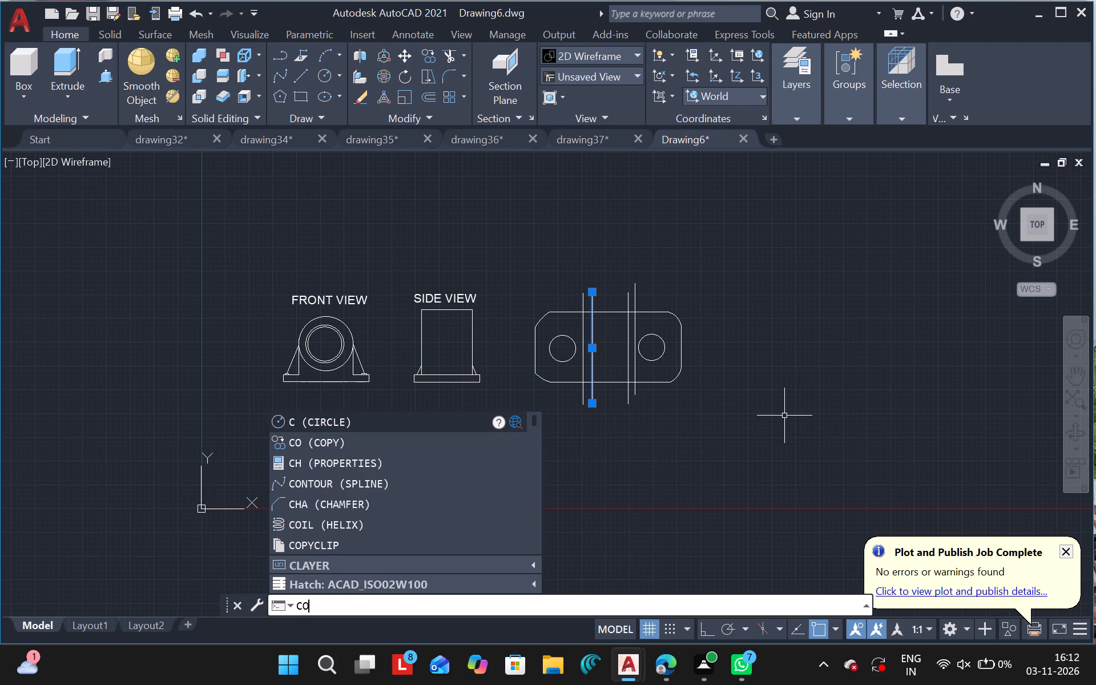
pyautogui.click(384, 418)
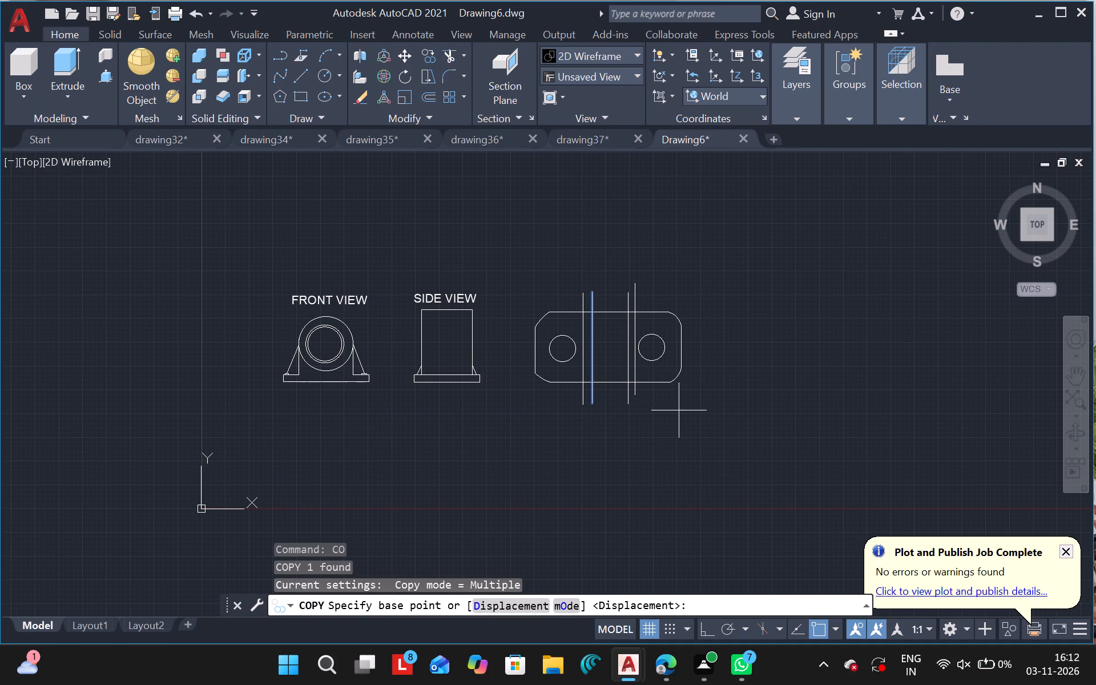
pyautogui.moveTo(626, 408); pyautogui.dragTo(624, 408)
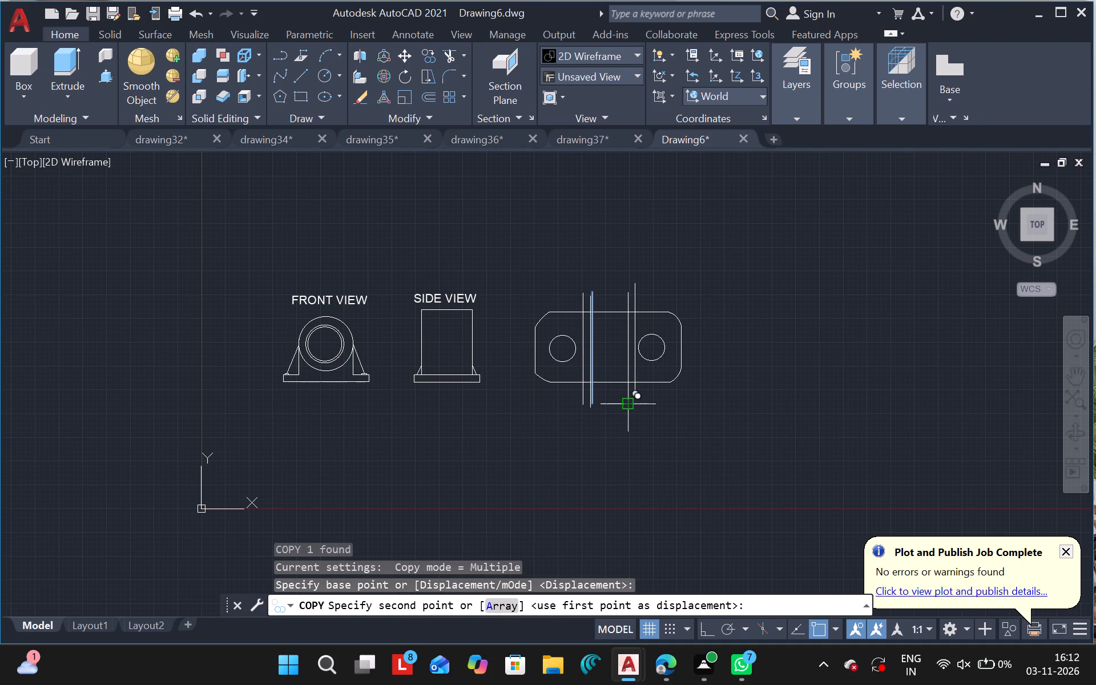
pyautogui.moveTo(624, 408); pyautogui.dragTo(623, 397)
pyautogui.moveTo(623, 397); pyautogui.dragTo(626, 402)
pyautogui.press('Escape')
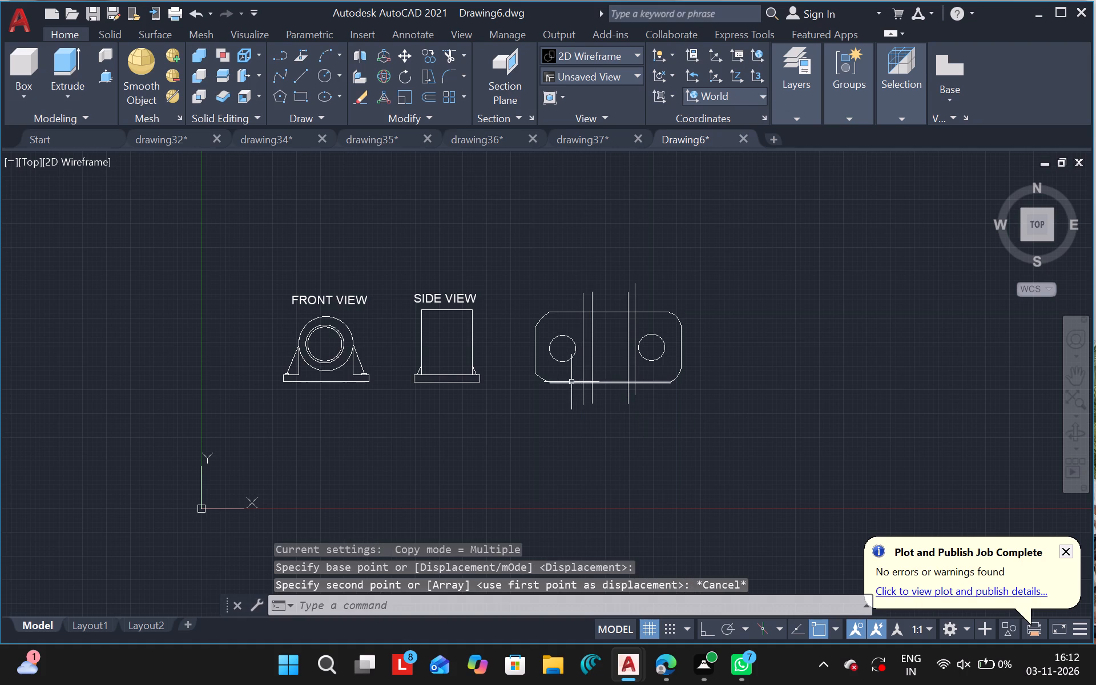
# Delete the second vertical line from the left in the third view.
pyautogui.moveTo(591, 398); pyautogui.dragTo(714, 444)
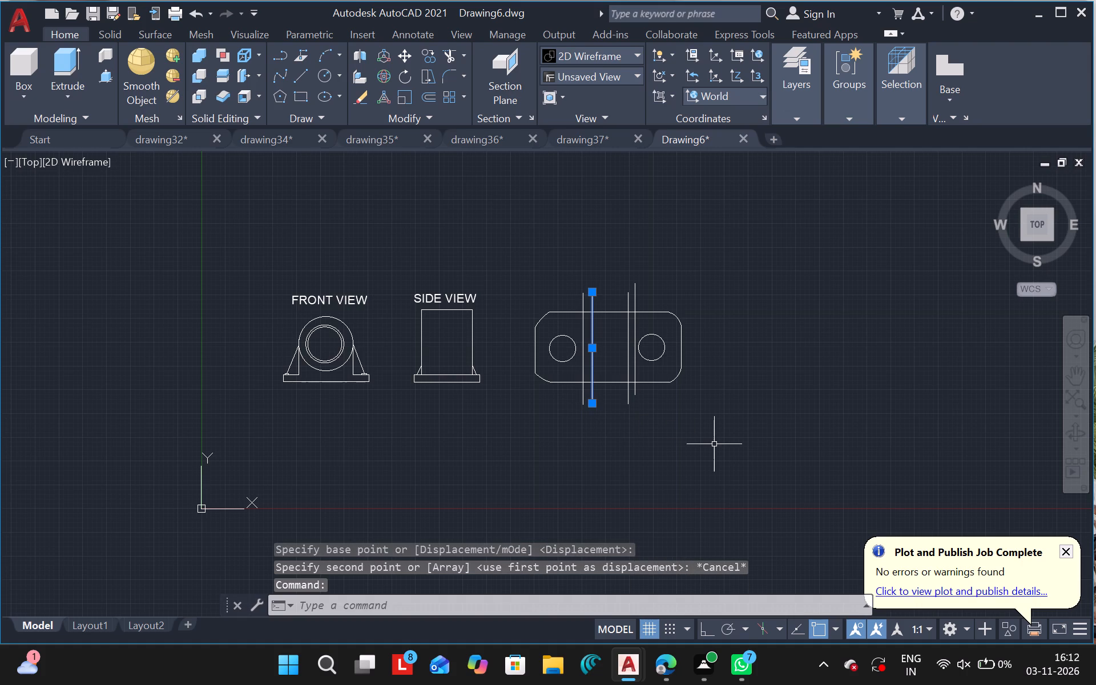
pyautogui.moveTo(714, 444); pyautogui.dragTo(724, 449)
pyautogui.press('BackSpace')
pyautogui.press('BackSpace')
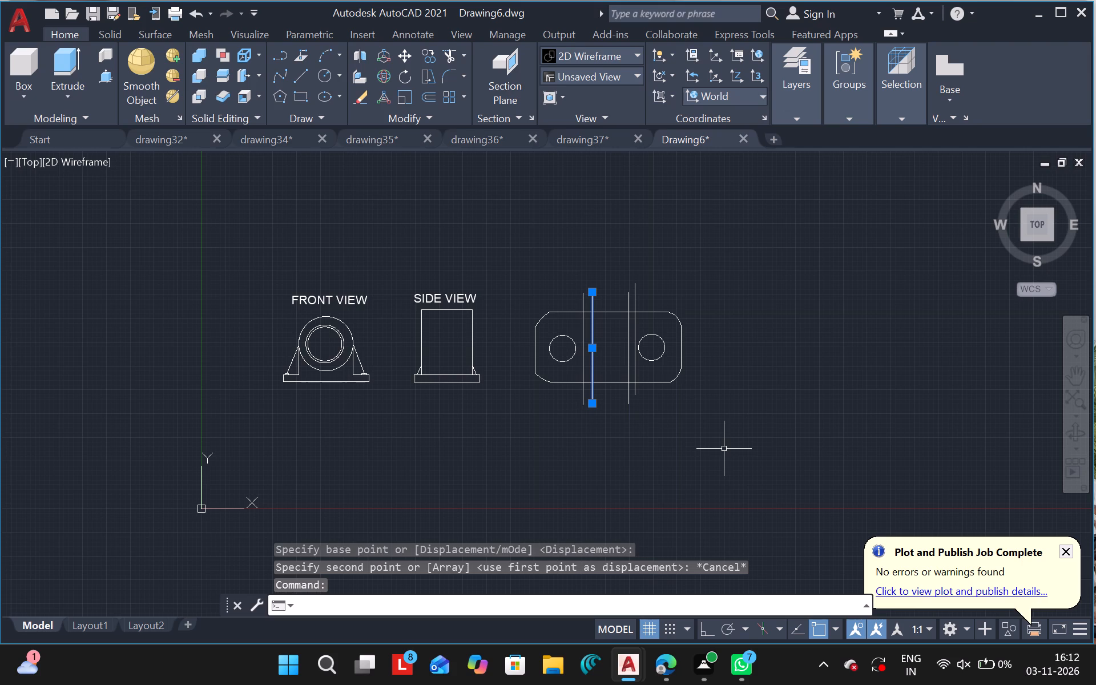
pyautogui.press('Escape')
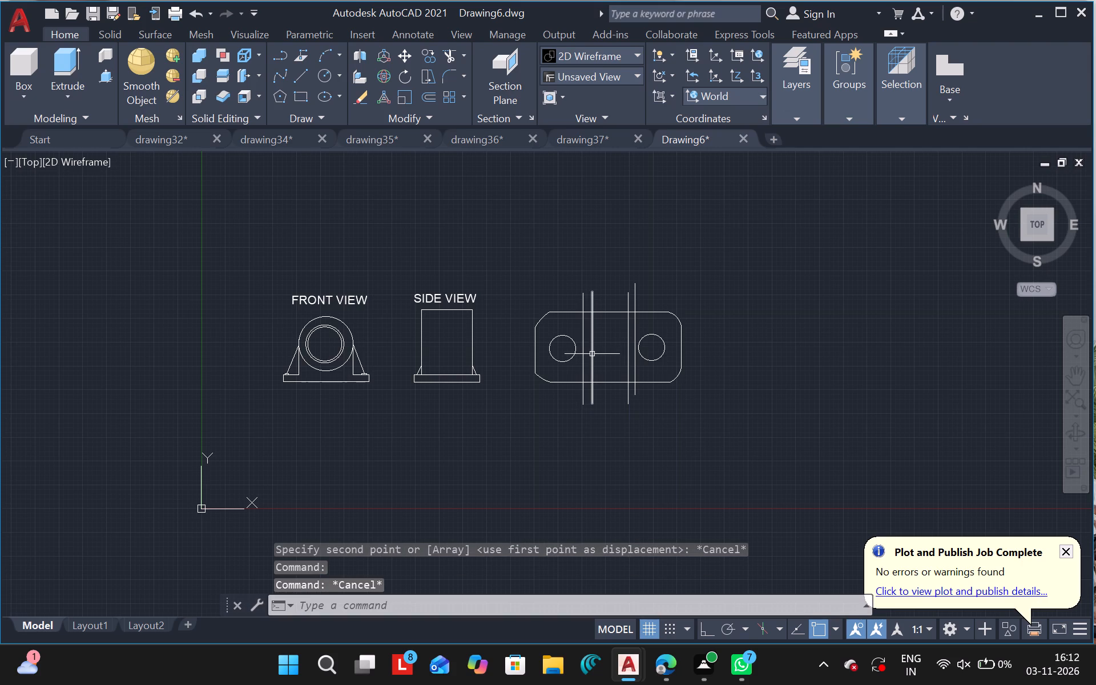
pyautogui.click(591, 356)
pyautogui.press('Delete')
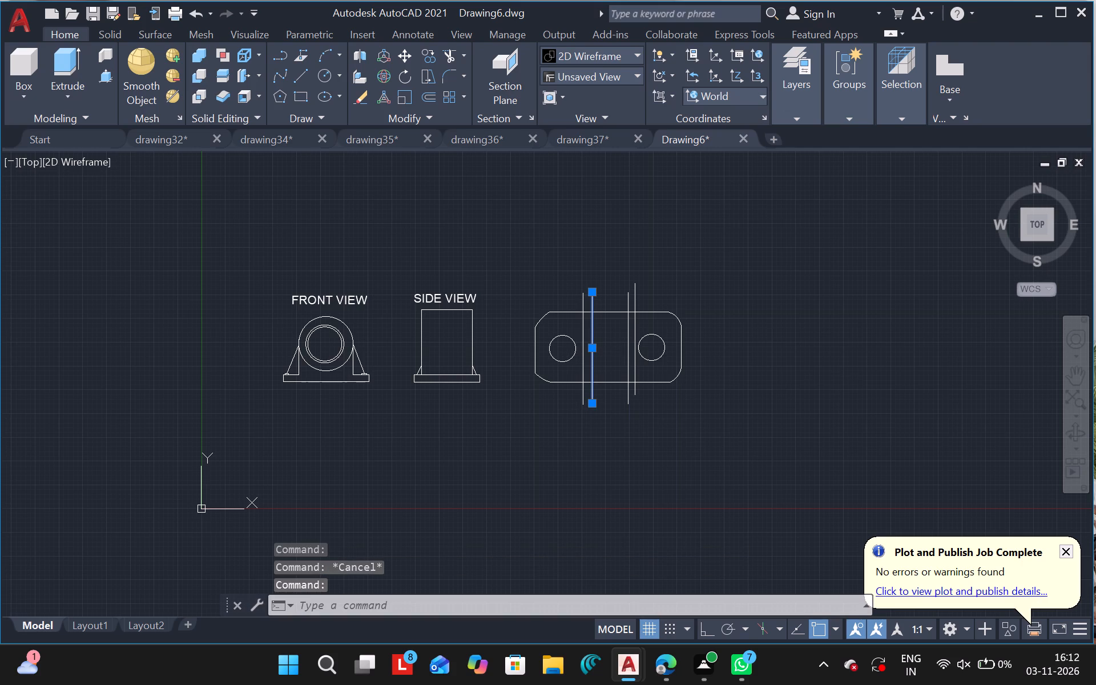
# Copy the vertical line beside the third view's left hole a short distance to its right, forming a closely spaced pair.
pyautogui.click(299, 71)
pyautogui.press('Escape')
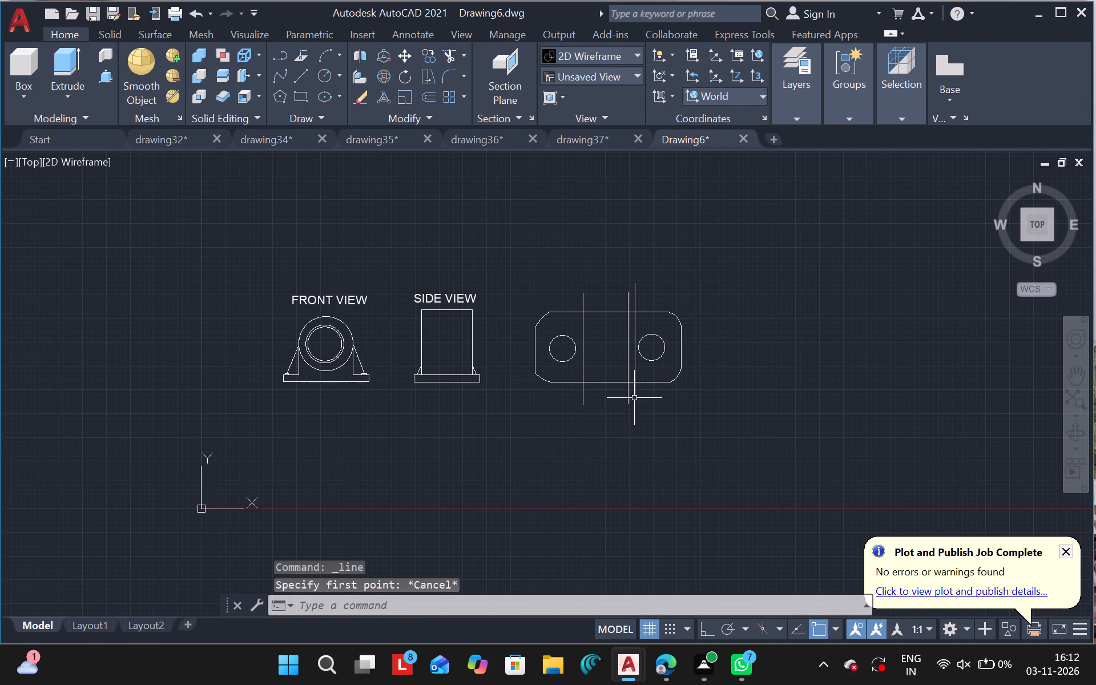
pyautogui.click(584, 404)
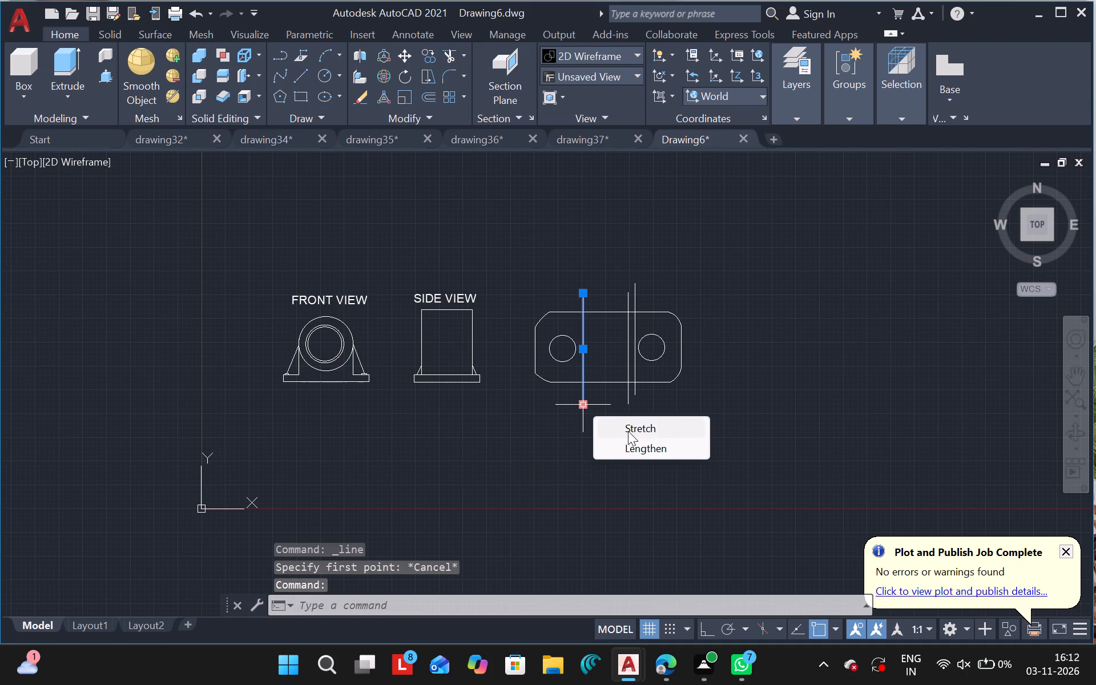
pyautogui.write('CO')
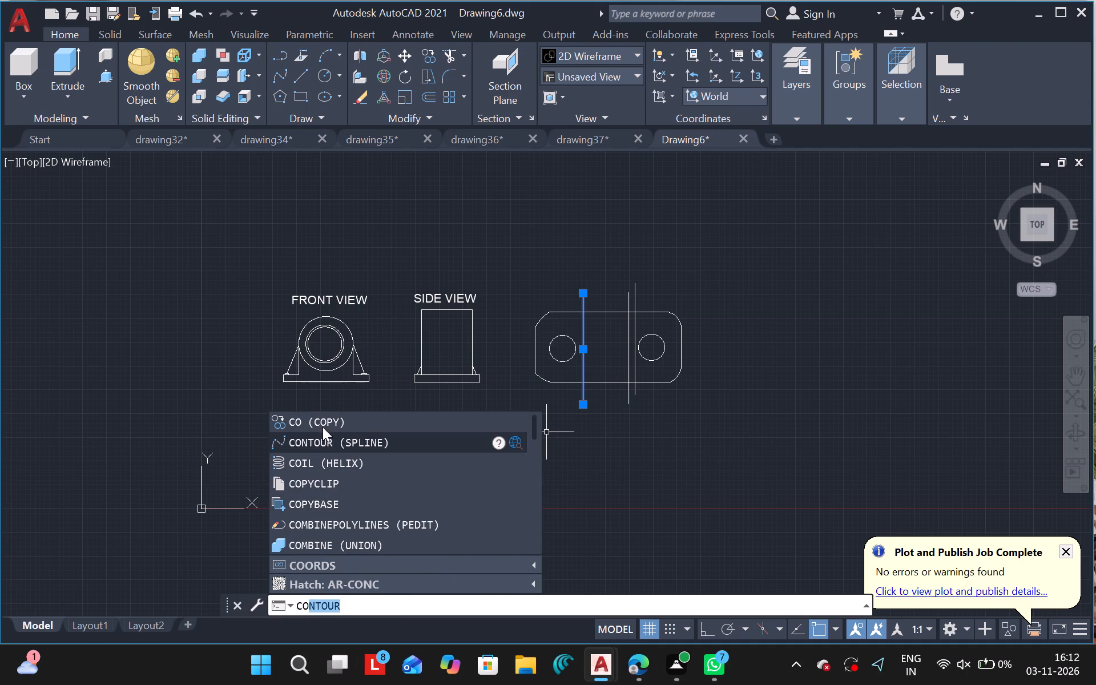
pyautogui.click(321, 424)
pyautogui.moveTo(668, 458); pyautogui.dragTo(675, 460)
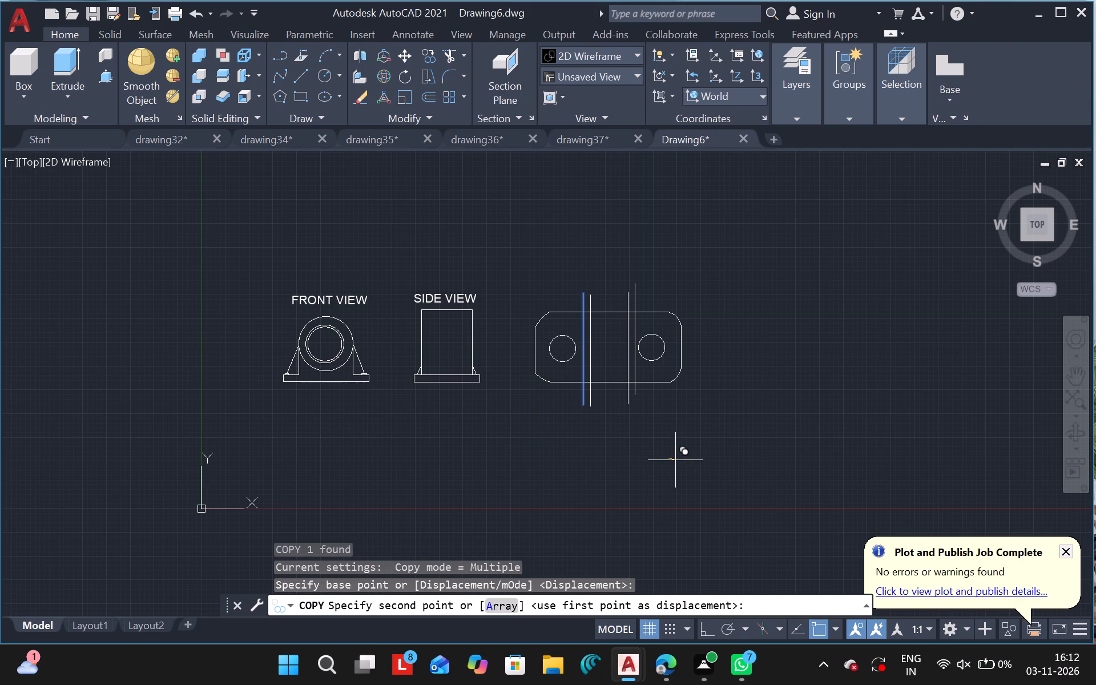
pyautogui.moveTo(675, 460); pyautogui.dragTo(675, 459)
pyautogui.click(675, 459)
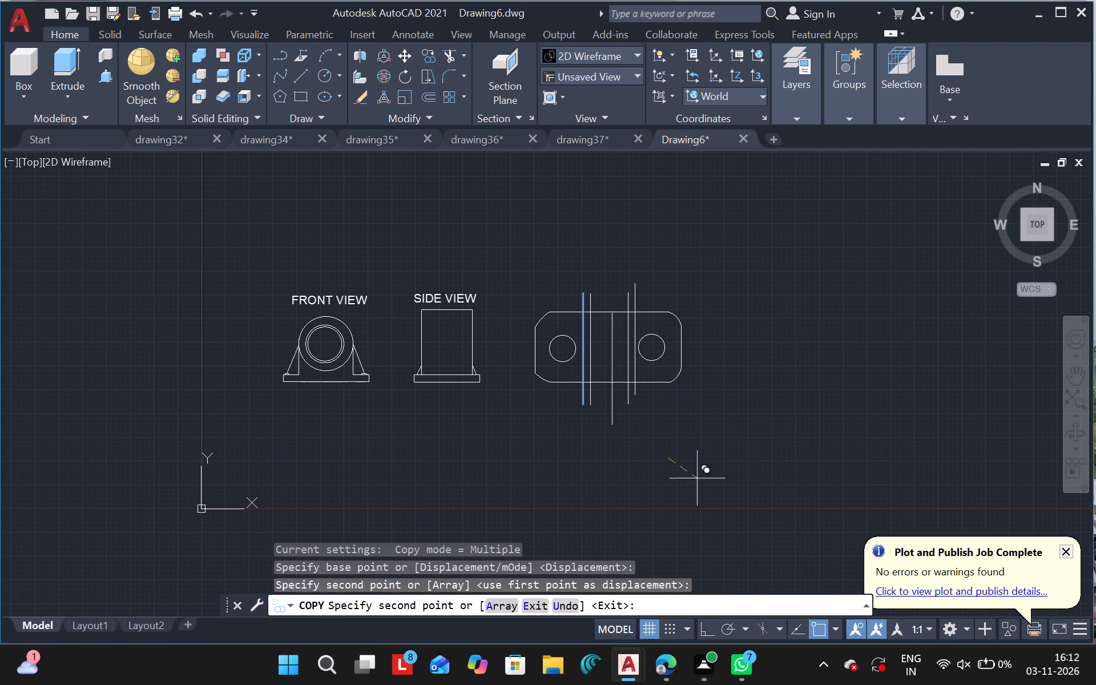
pyautogui.press('Escape')
# Trim the ends of all four vertical lines that extend beyond the third view's bottom and top edges.
pyautogui.write('TR')
pyautogui.click(347, 442)
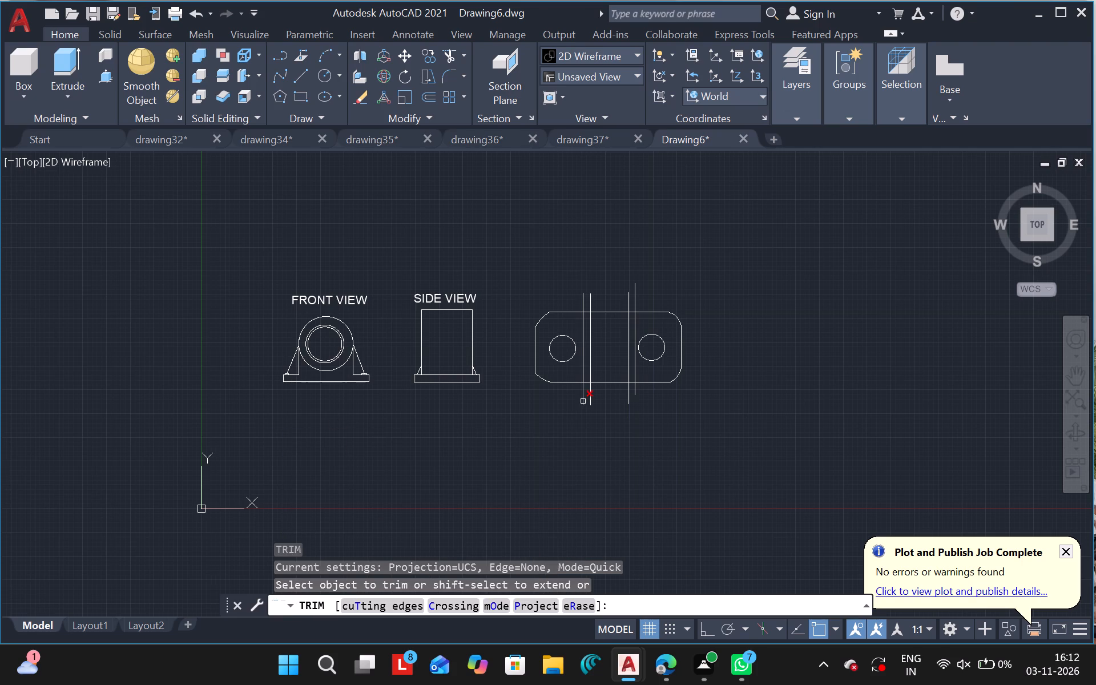
pyautogui.moveTo(563, 392); pyautogui.dragTo(648, 394)
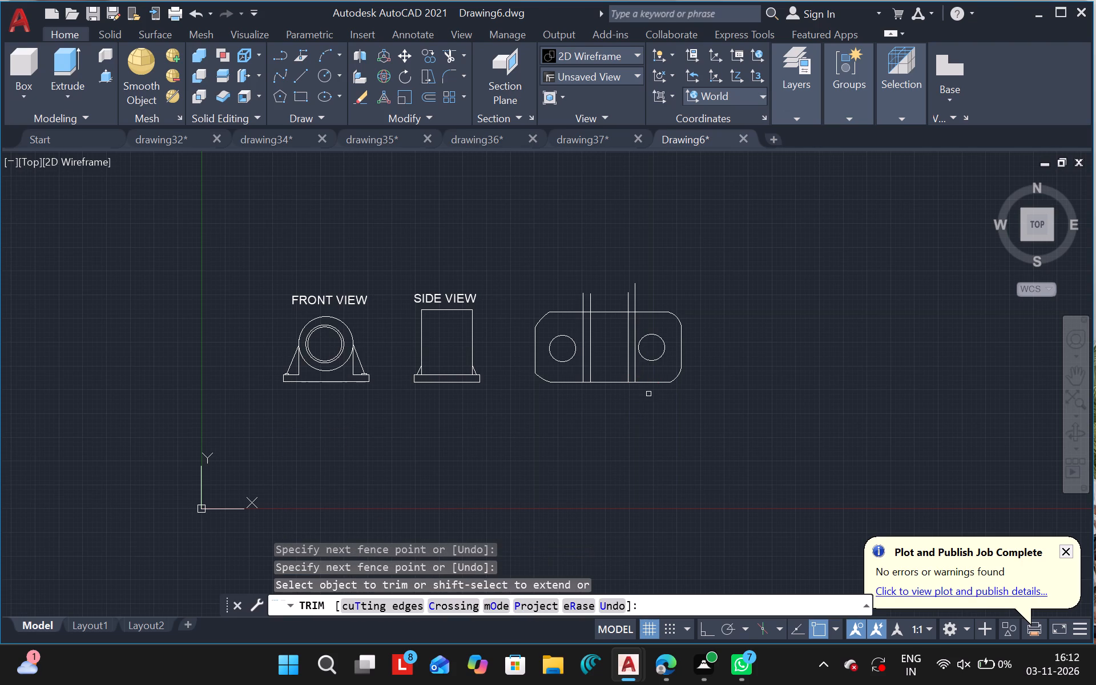
pyautogui.moveTo(552, 303); pyautogui.dragTo(571, 312)
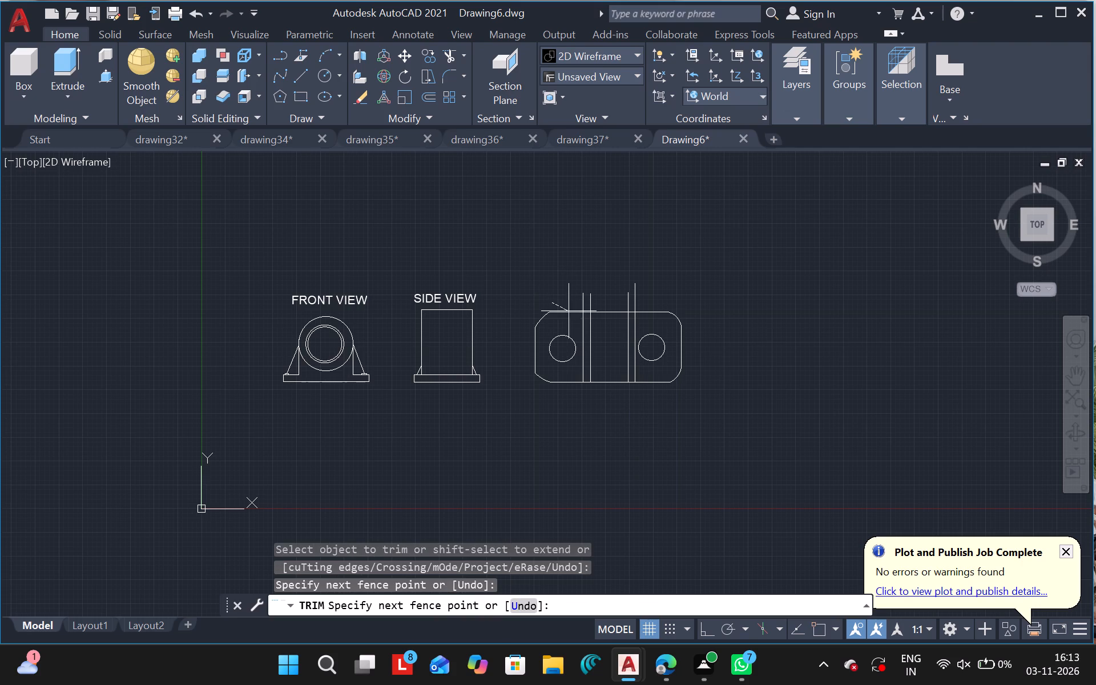
pyautogui.moveTo(571, 312); pyautogui.dragTo(667, 291)
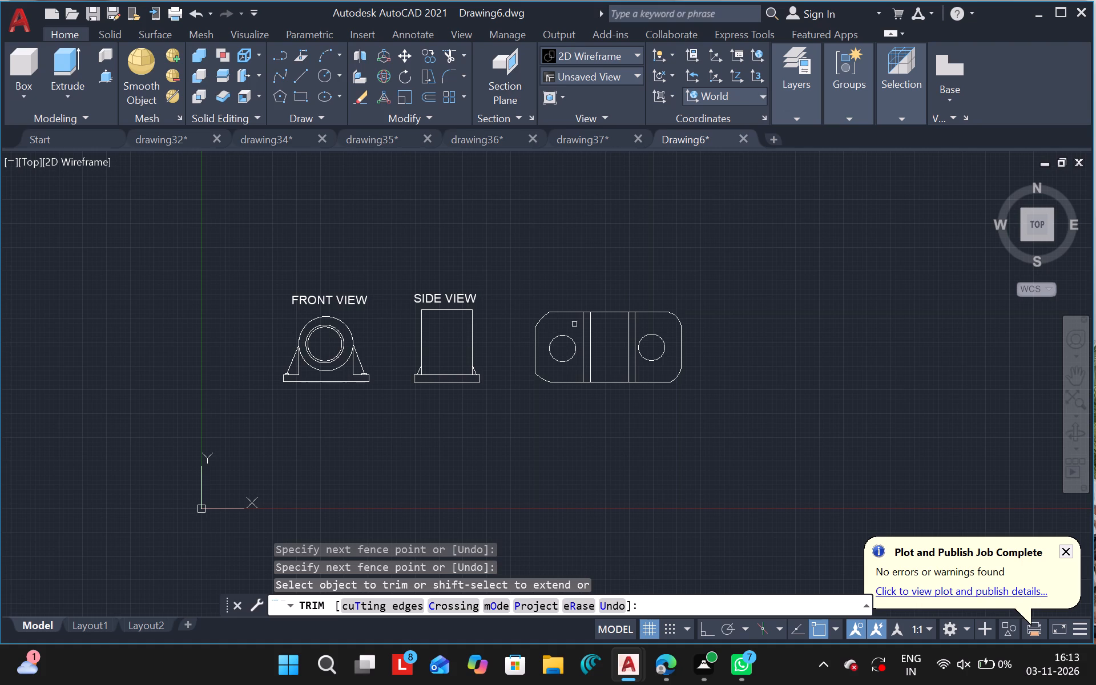
pyautogui.press('Escape')
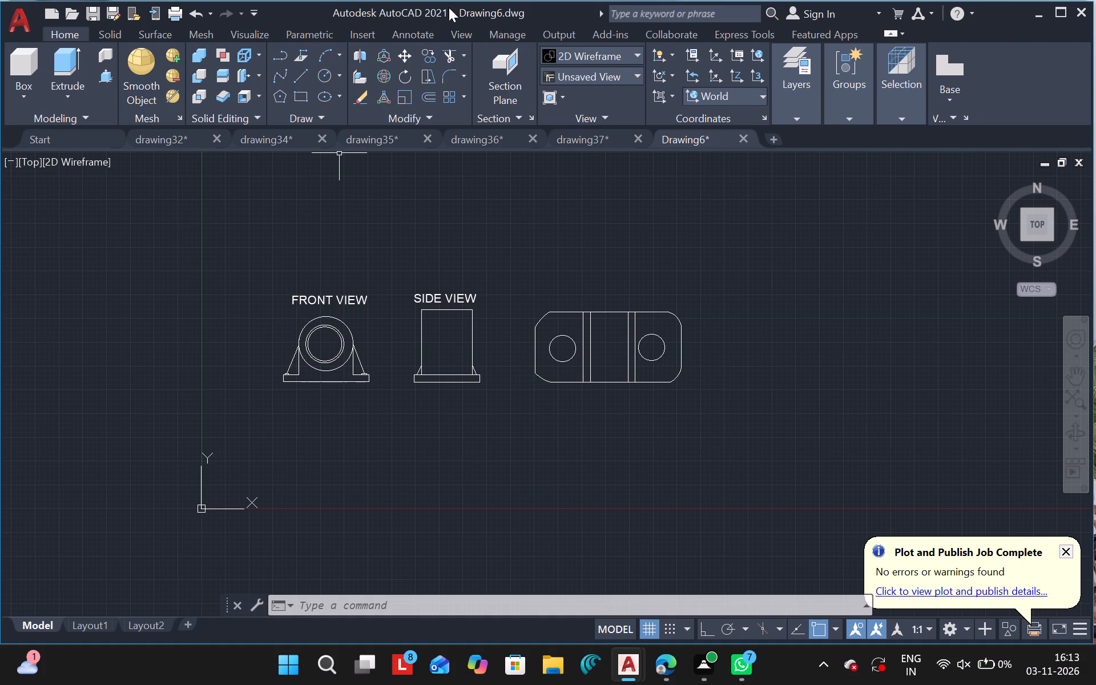
# Add the multiline text label "TOP VIEW" above the third view.
pyautogui.click(413, 29)
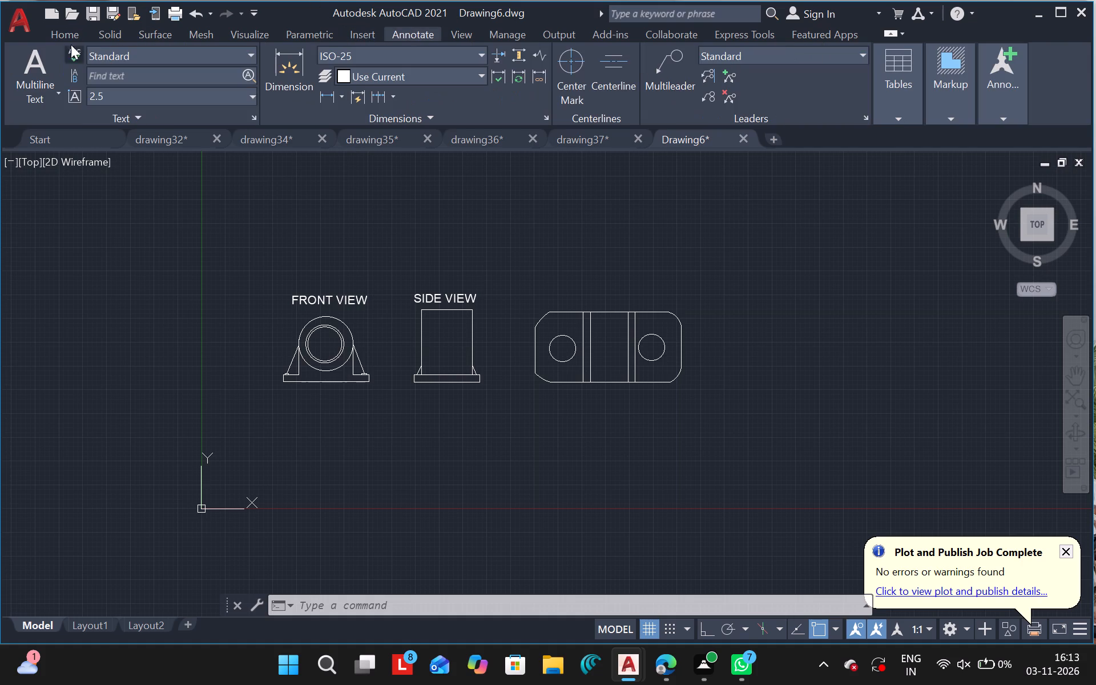
pyautogui.click(41, 61)
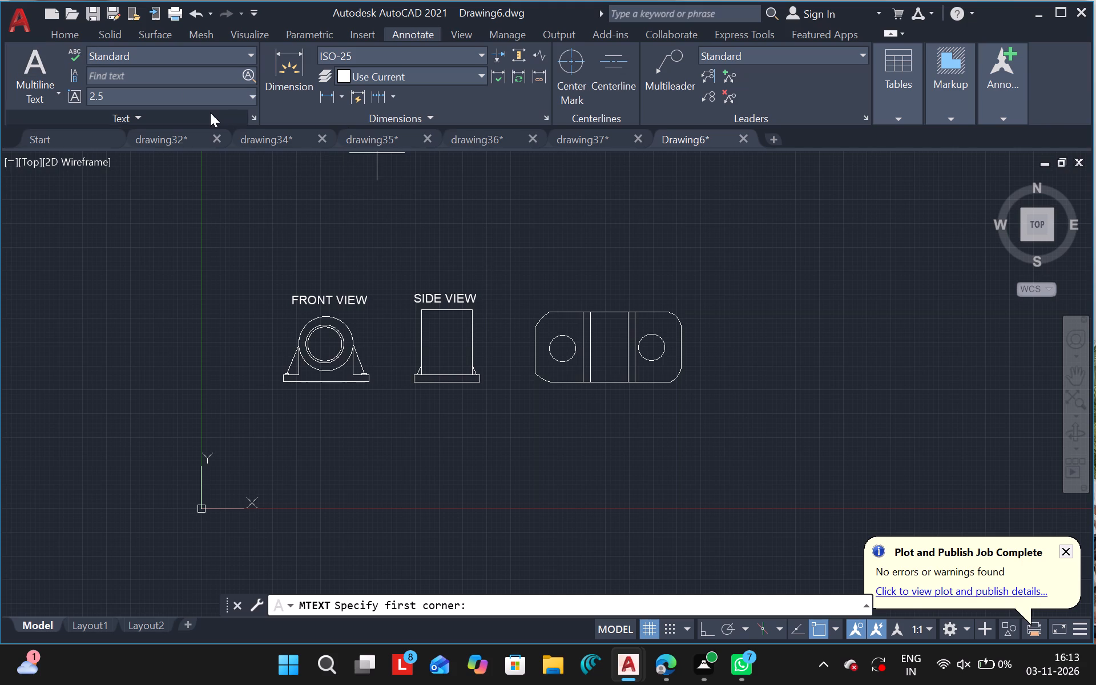
pyautogui.tripleClick(563, 285)
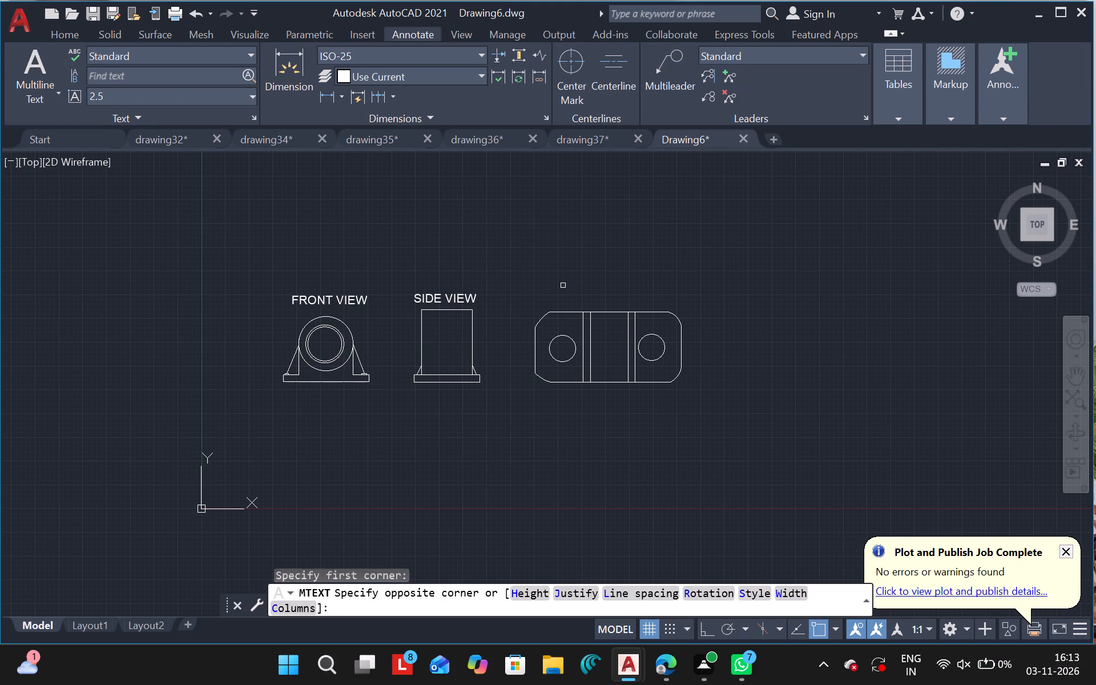
pyautogui.click(563, 285)
pyautogui.write('TO')
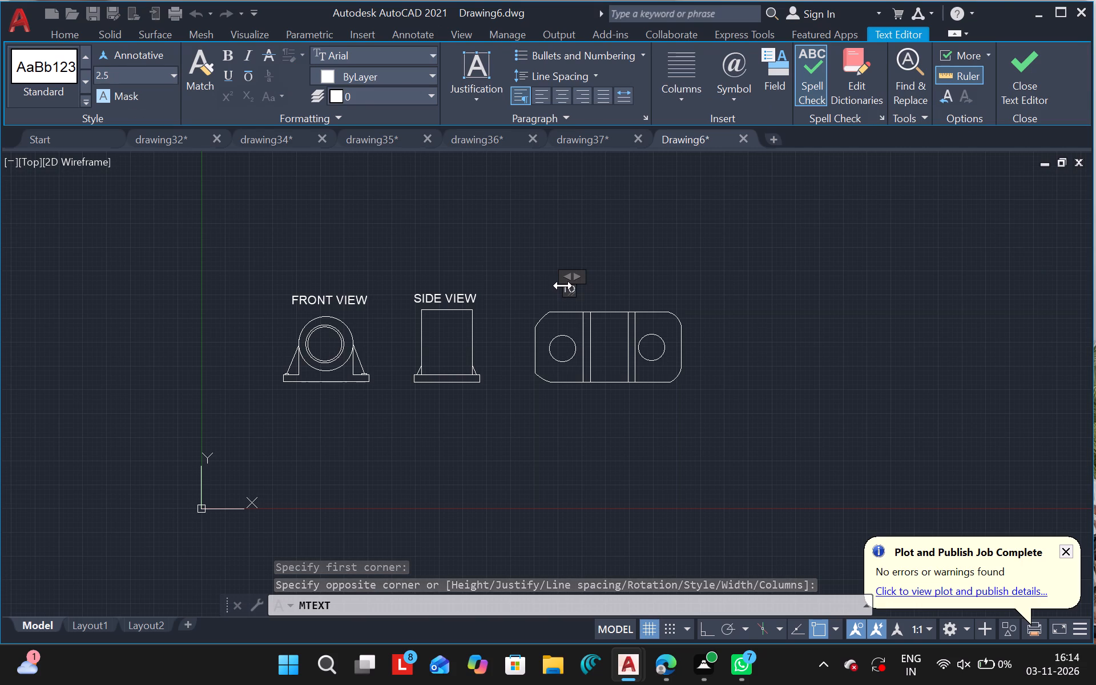
pyautogui.write('P VIEW')
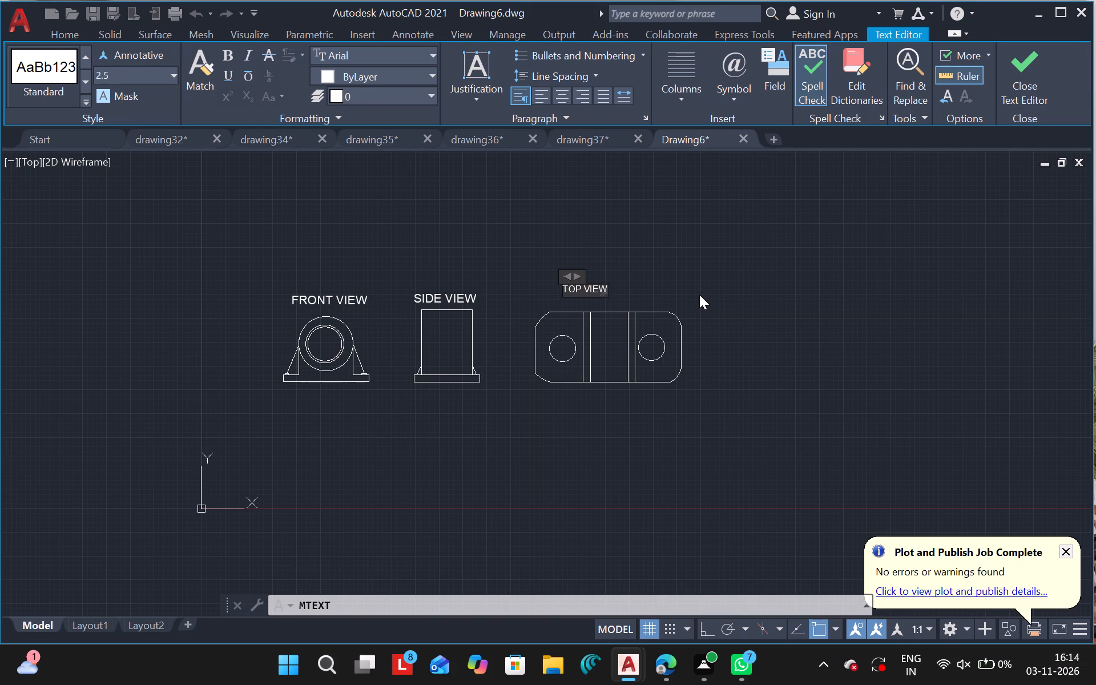
pyautogui.click(699, 295)
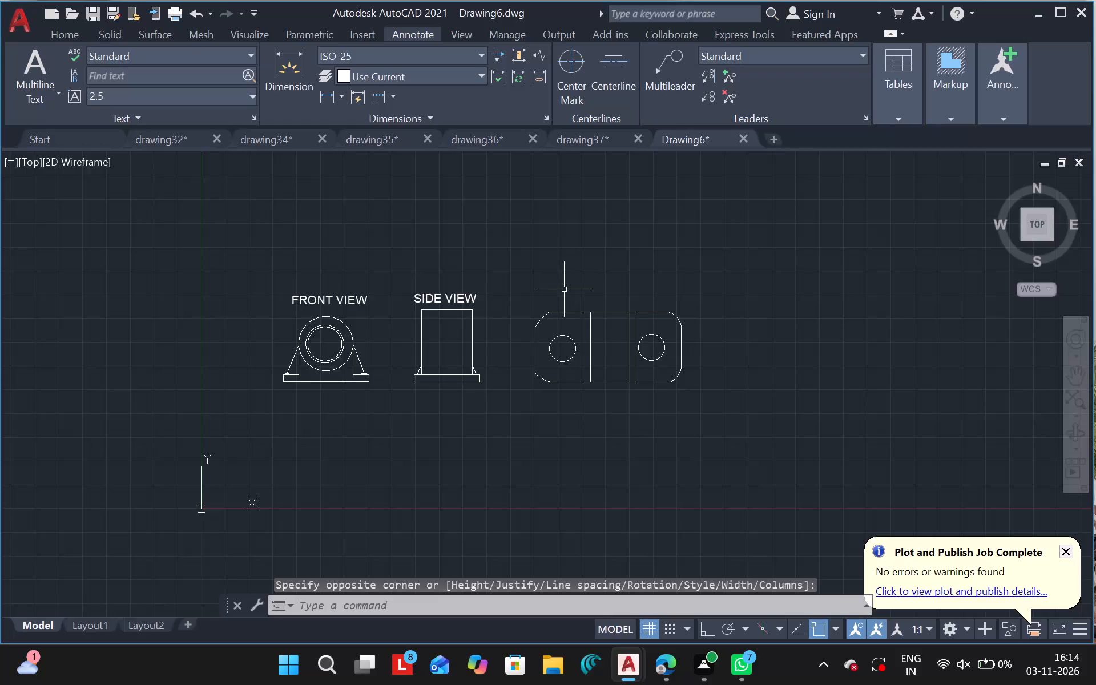
# Set the TOP VIEW label's text height to 90 in its properties and deselect it.
pyautogui.click(564, 288)
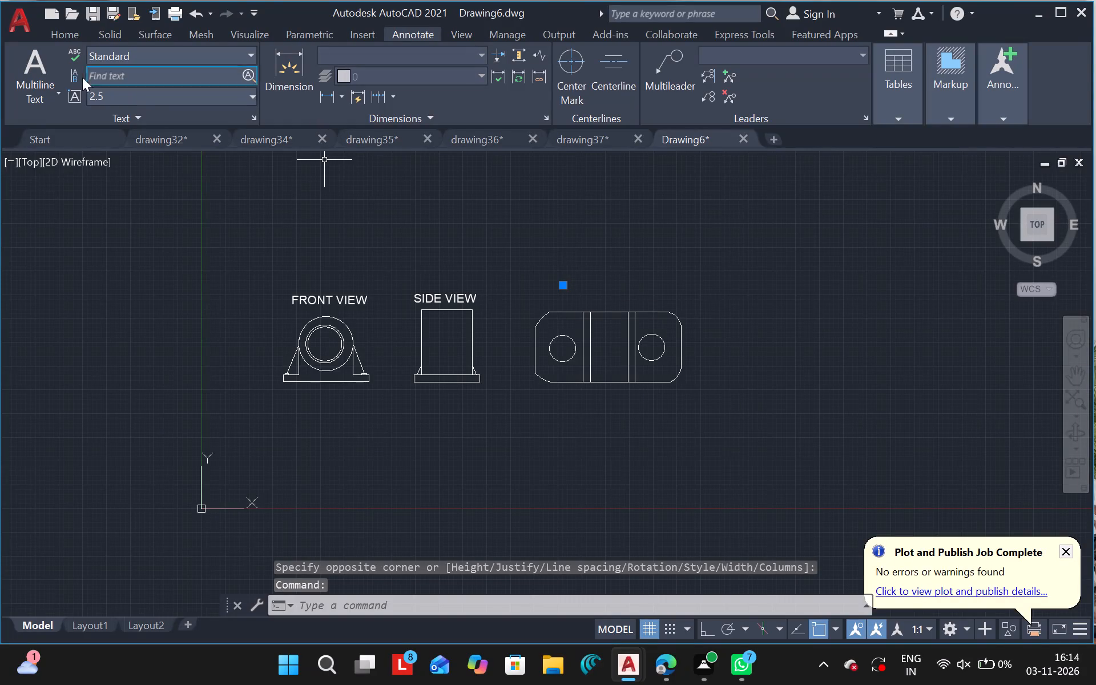
pyautogui.press('p')
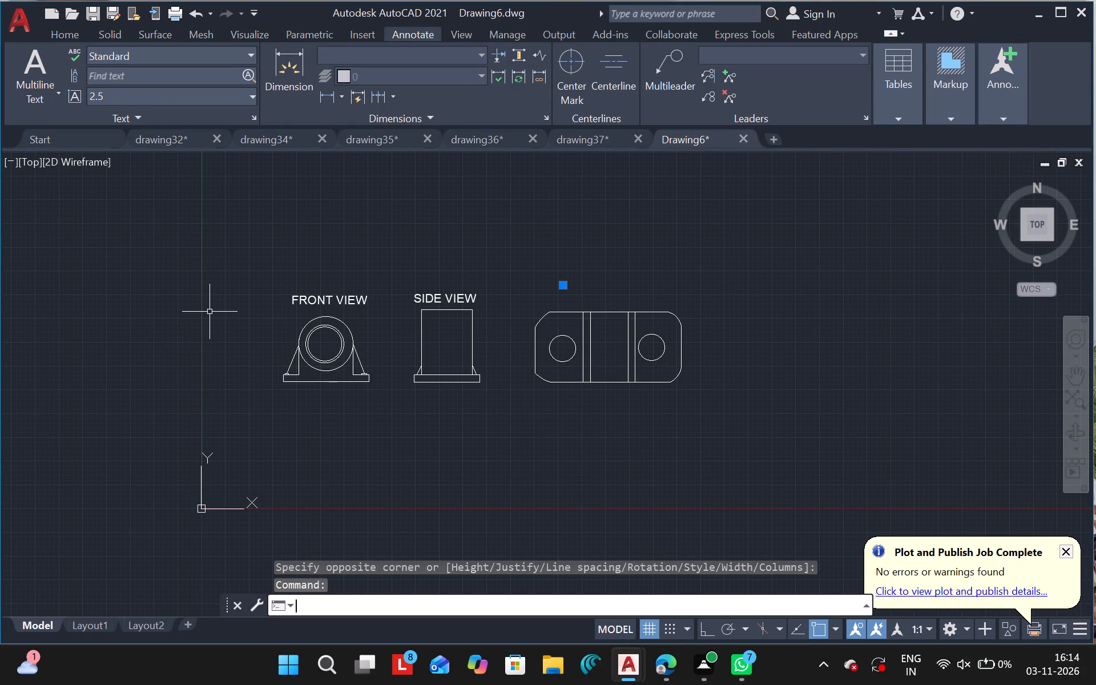
pyautogui.press('r')
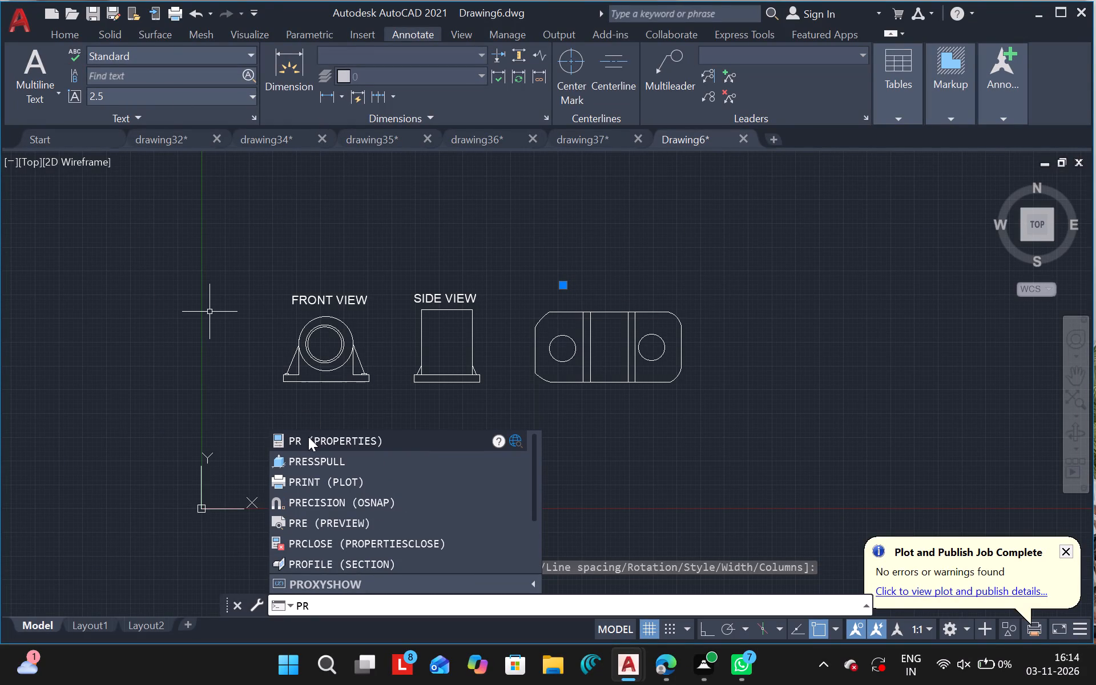
pyautogui.click(308, 437)
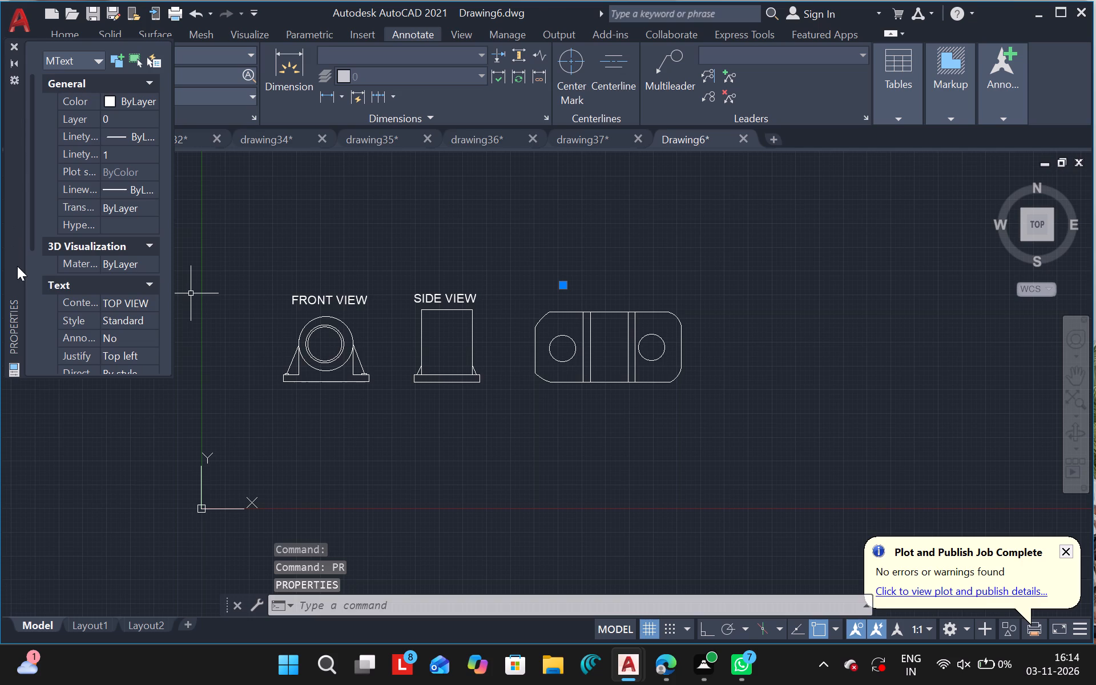
pyautogui.click(35, 288)
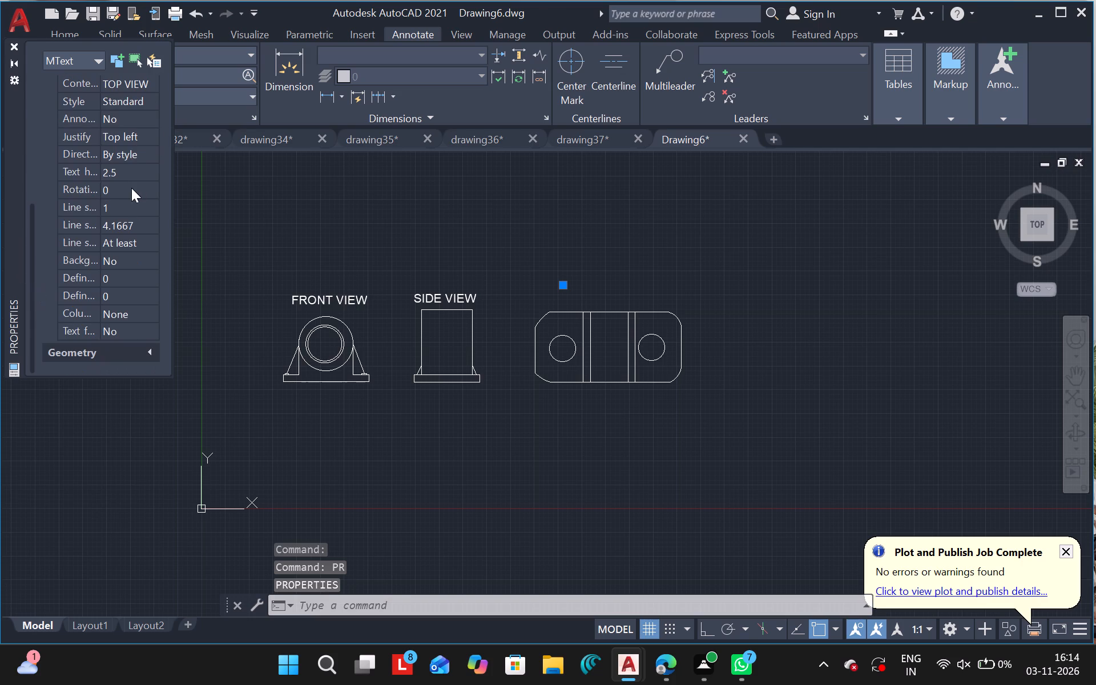
pyautogui.click(127, 175)
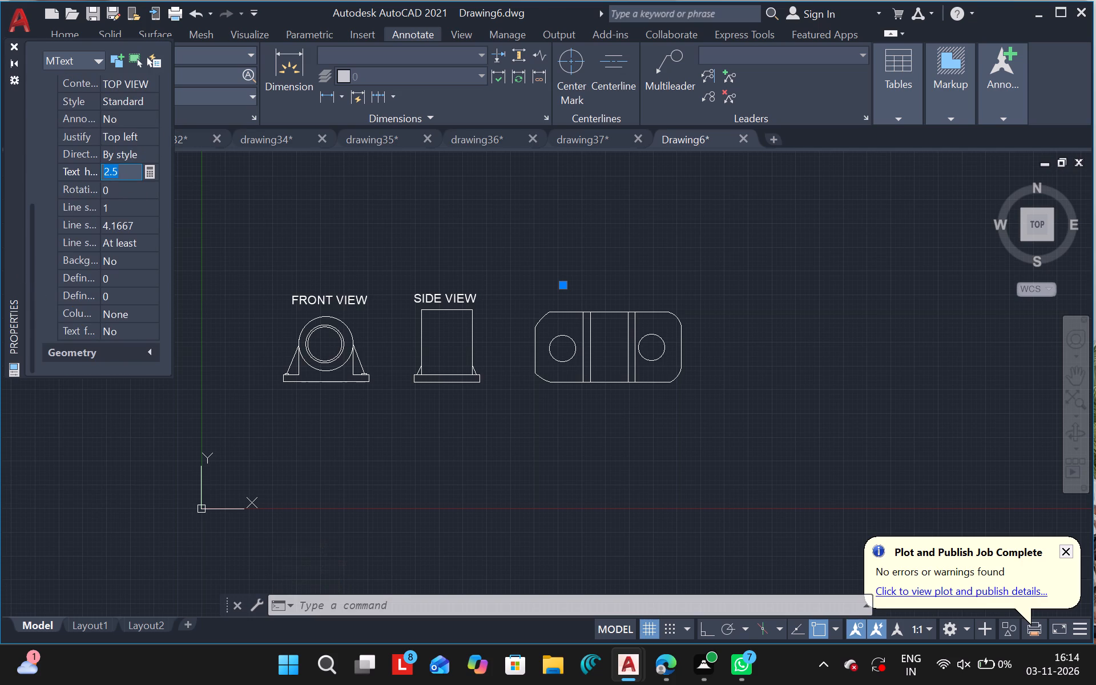
pyautogui.write('90')
pyautogui.press('Return')
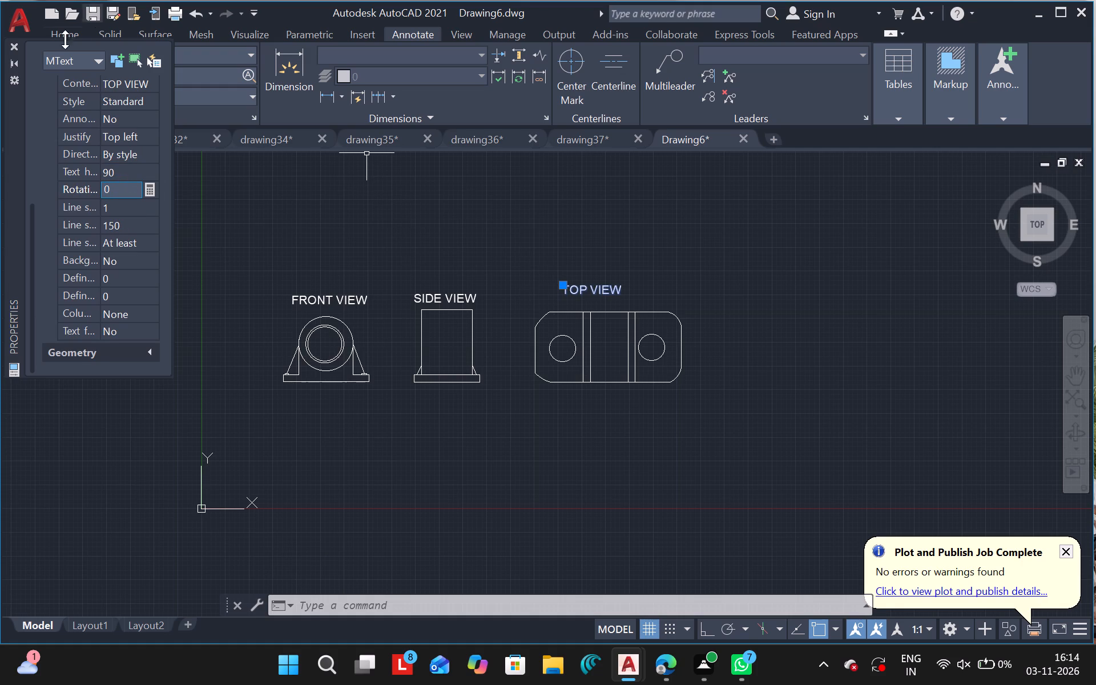
pyautogui.click(11, 50)
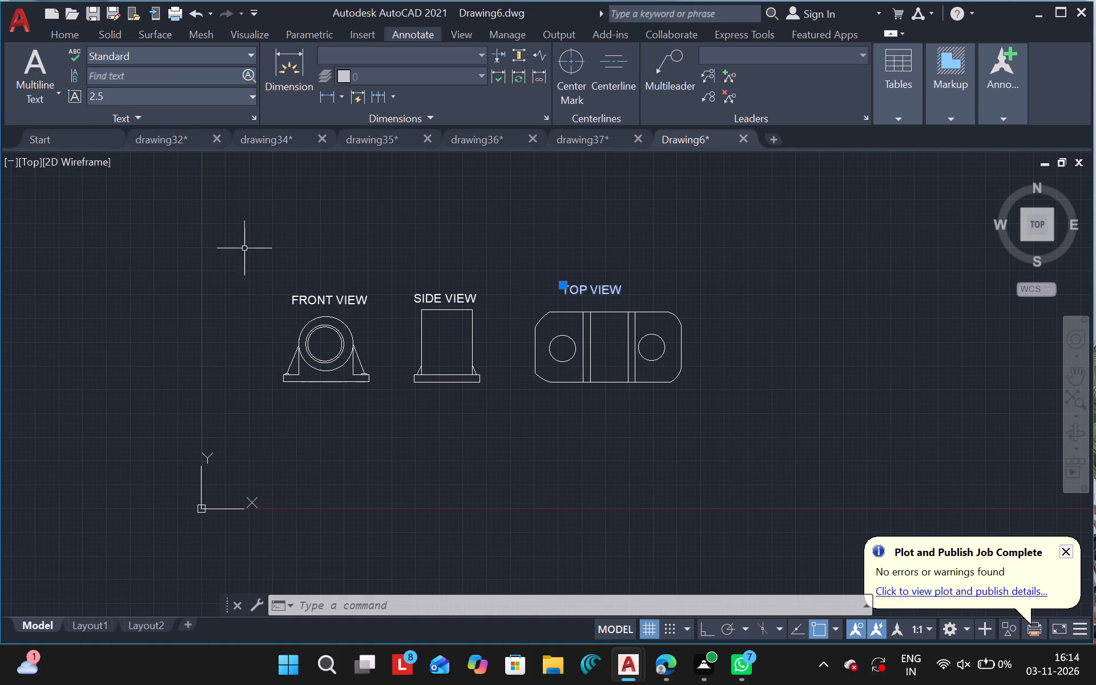
pyautogui.click(146, 324)
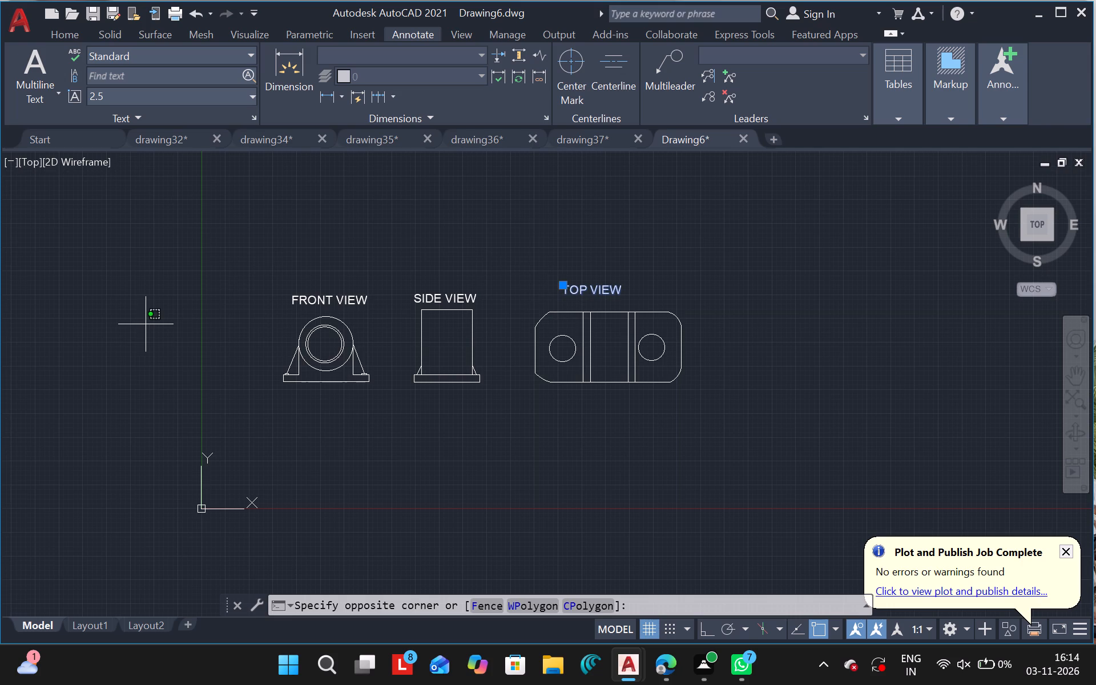
pyautogui.click(146, 324)
pyautogui.press('Escape')
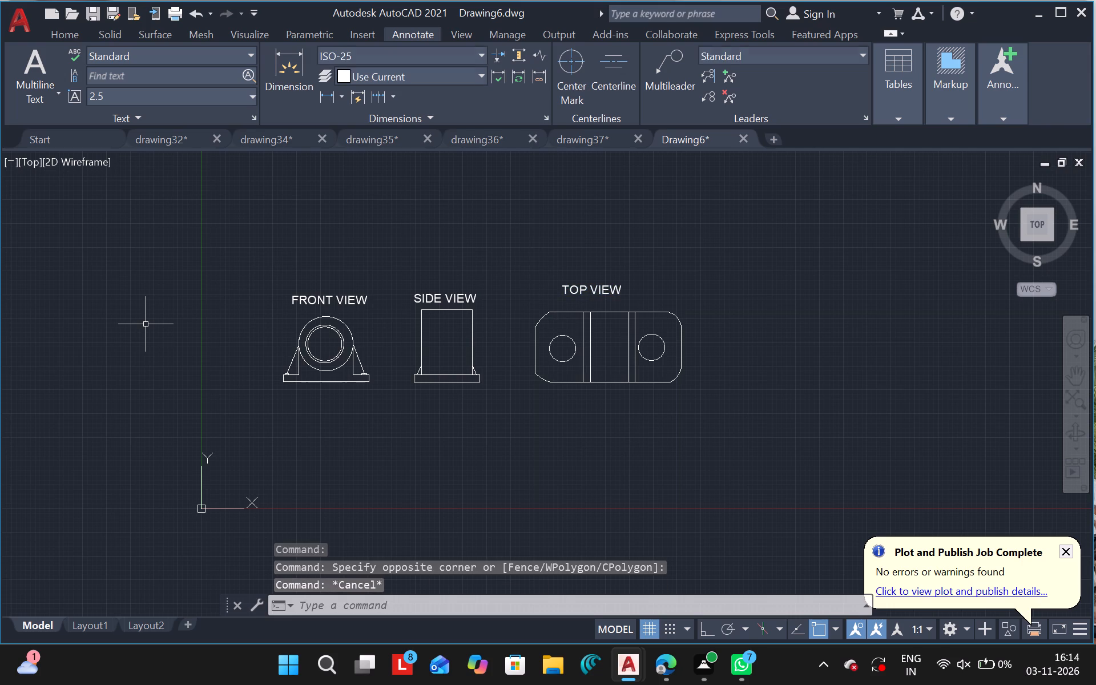
pyautogui.press('Escape')
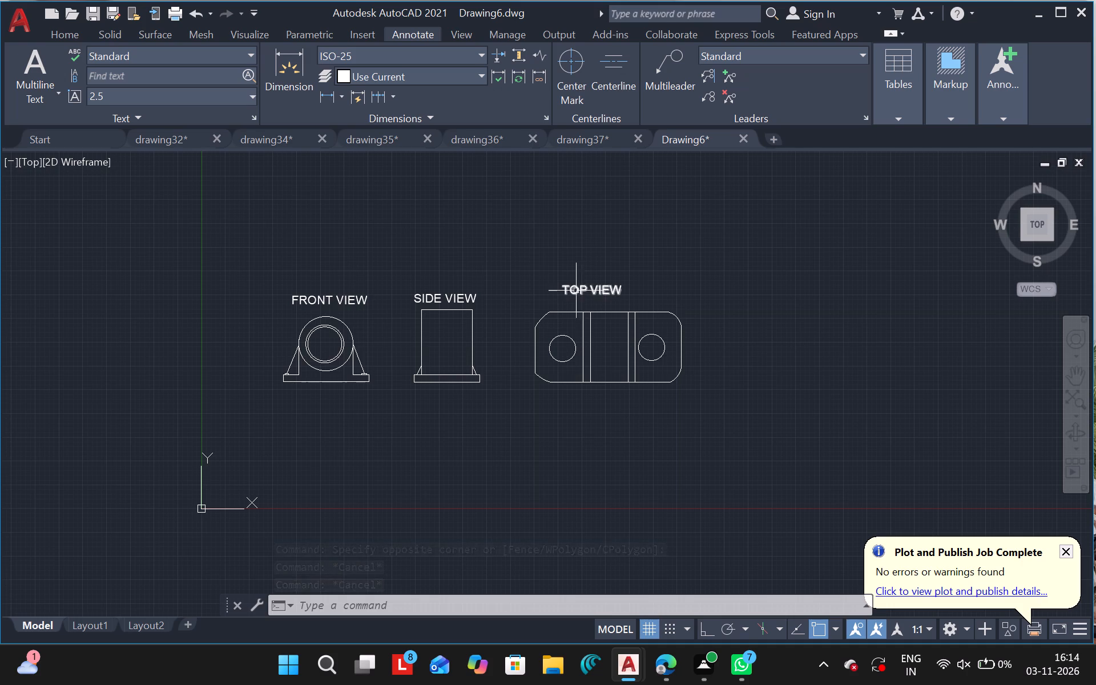
# Move the TOP VIEW label slightly right and down, closer to the top view's upper edge.
pyautogui.moveTo(567, 287); pyautogui.dragTo(688, 287)
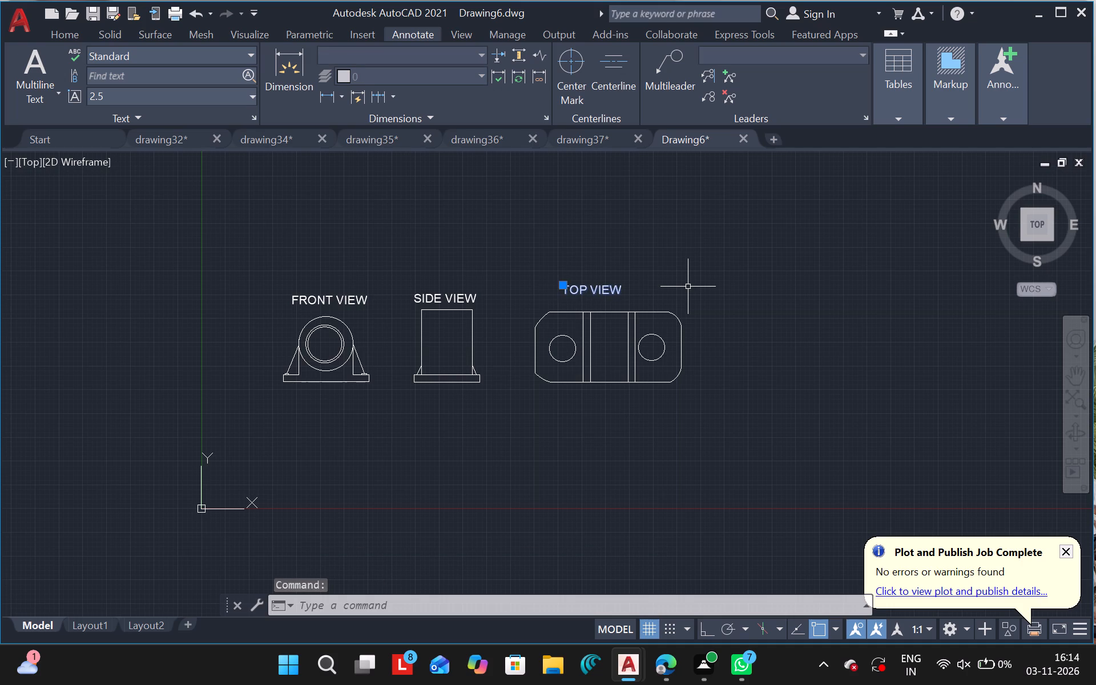
pyautogui.write('MO')
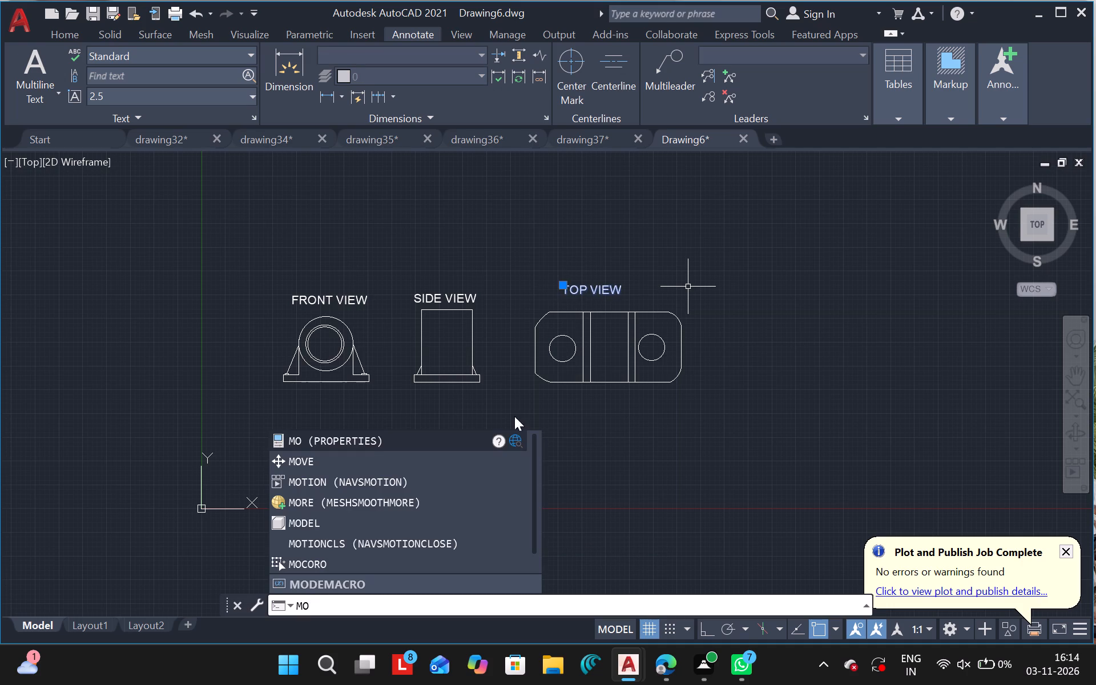
pyautogui.click(384, 460)
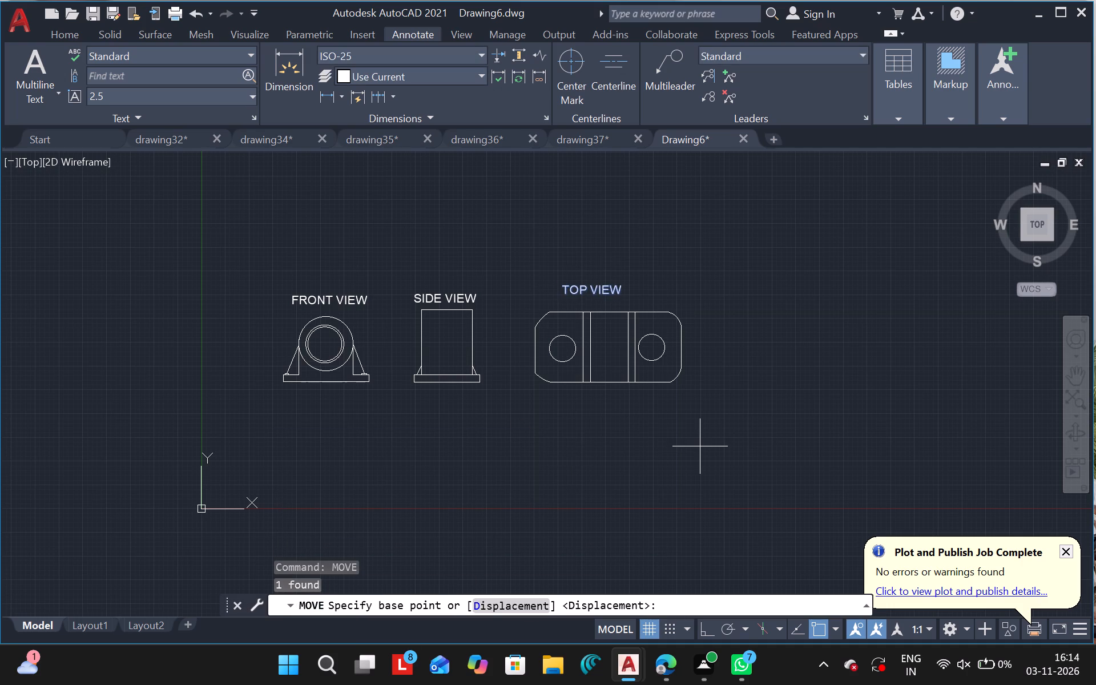
pyautogui.moveTo(700, 446); pyautogui.dragTo(706, 452)
pyautogui.click(706, 452)
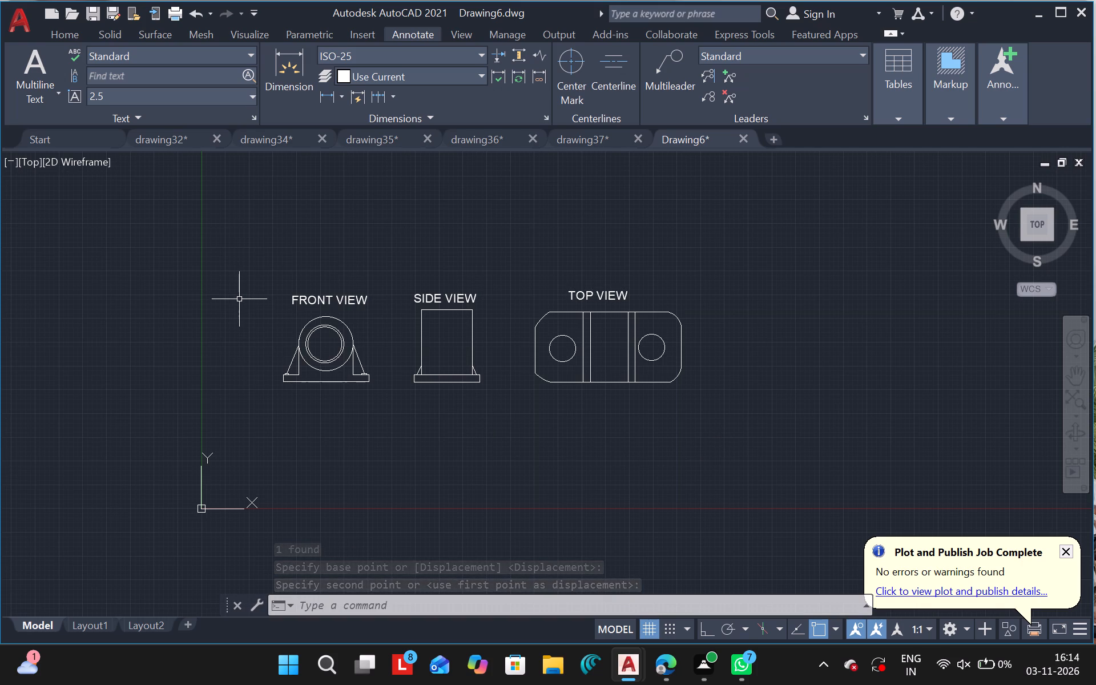
# Select all three labelled views and save the drawing in Documents under the file name DRAWING38.
pyautogui.click(240, 264)
pyautogui.moveTo(240, 264); pyautogui.dragTo(467, 214)
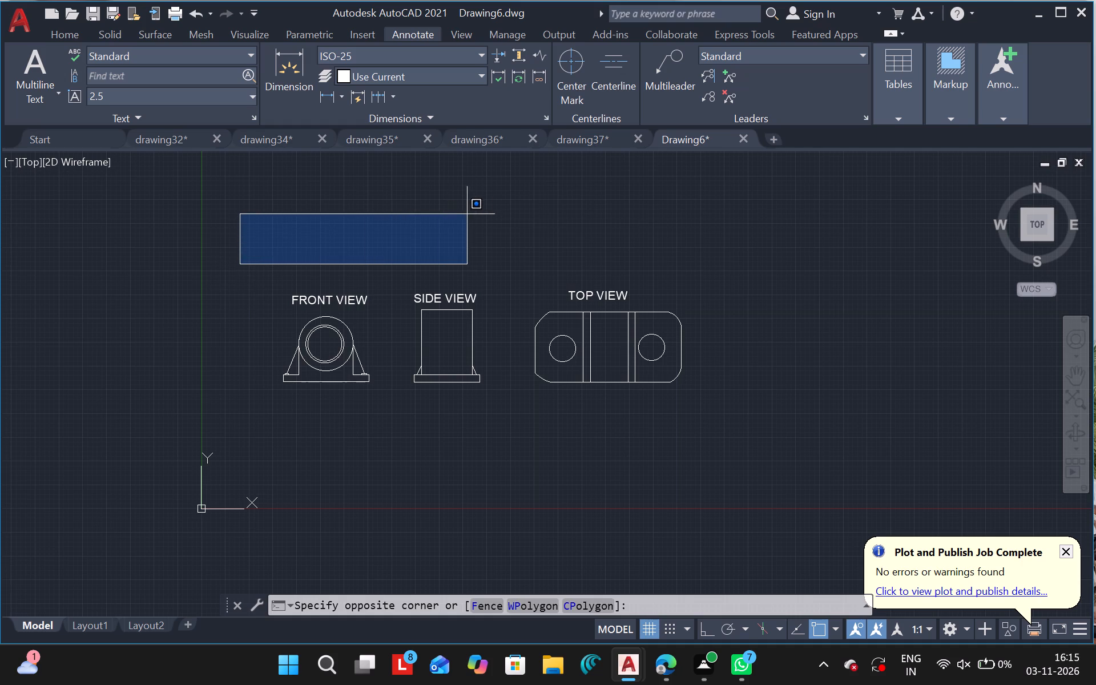
pyautogui.moveTo(467, 214); pyautogui.dragTo(709, 450)
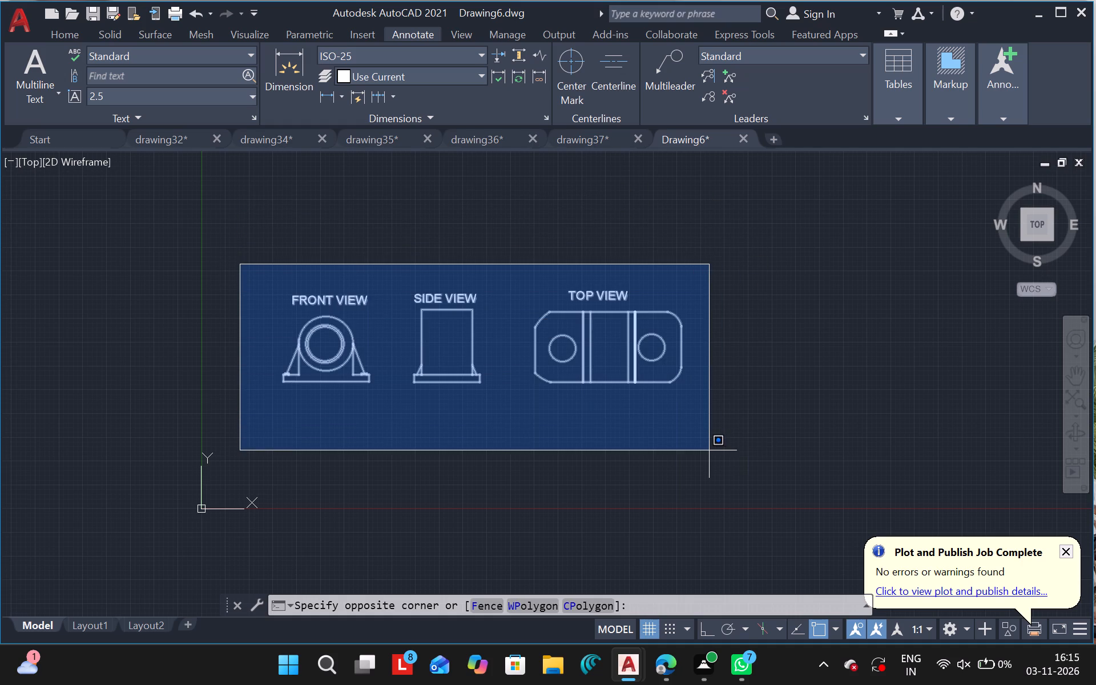
pyautogui.moveTo(709, 450); pyautogui.dragTo(704, 432)
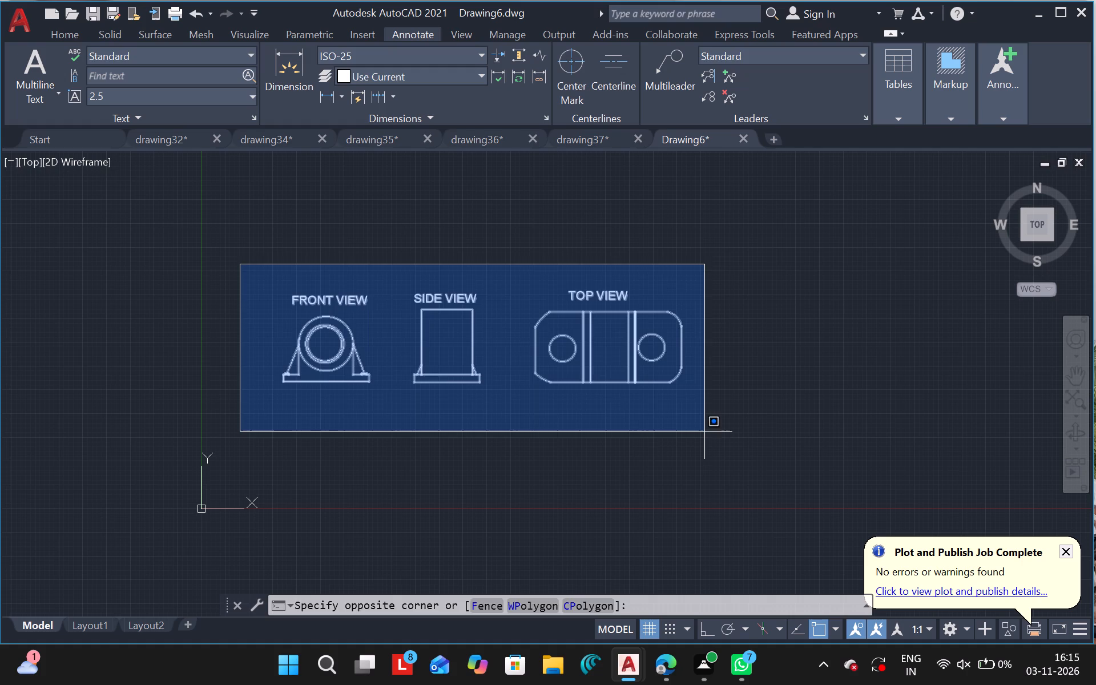
pyautogui.click(704, 432)
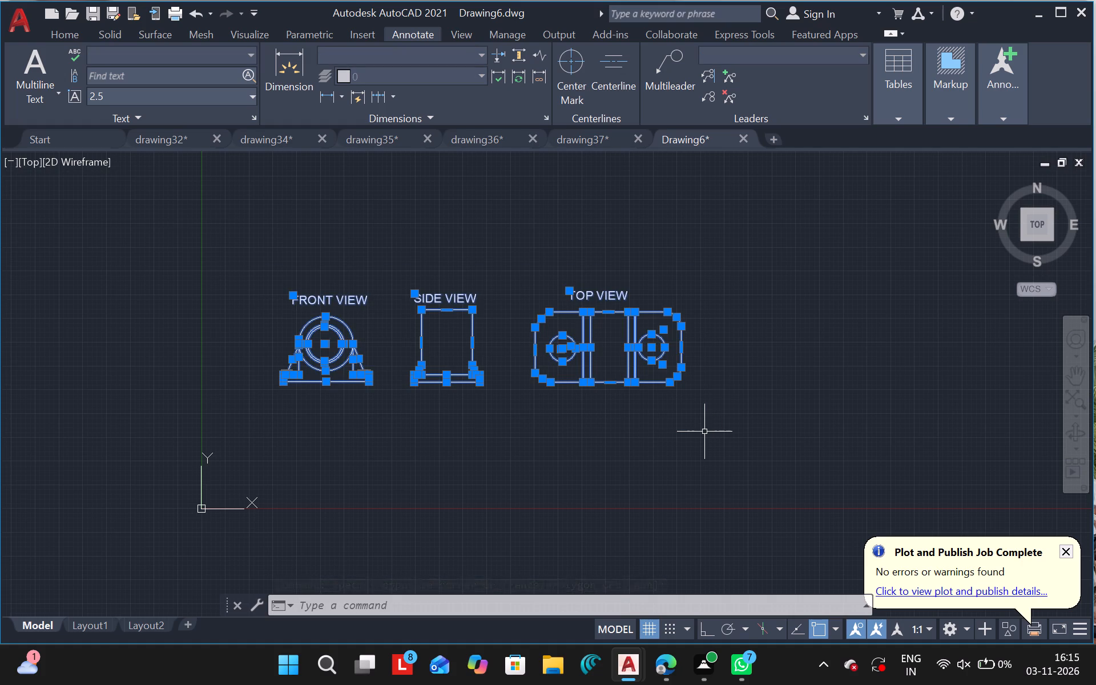
pyautogui.hotkey('ctrl', 's')
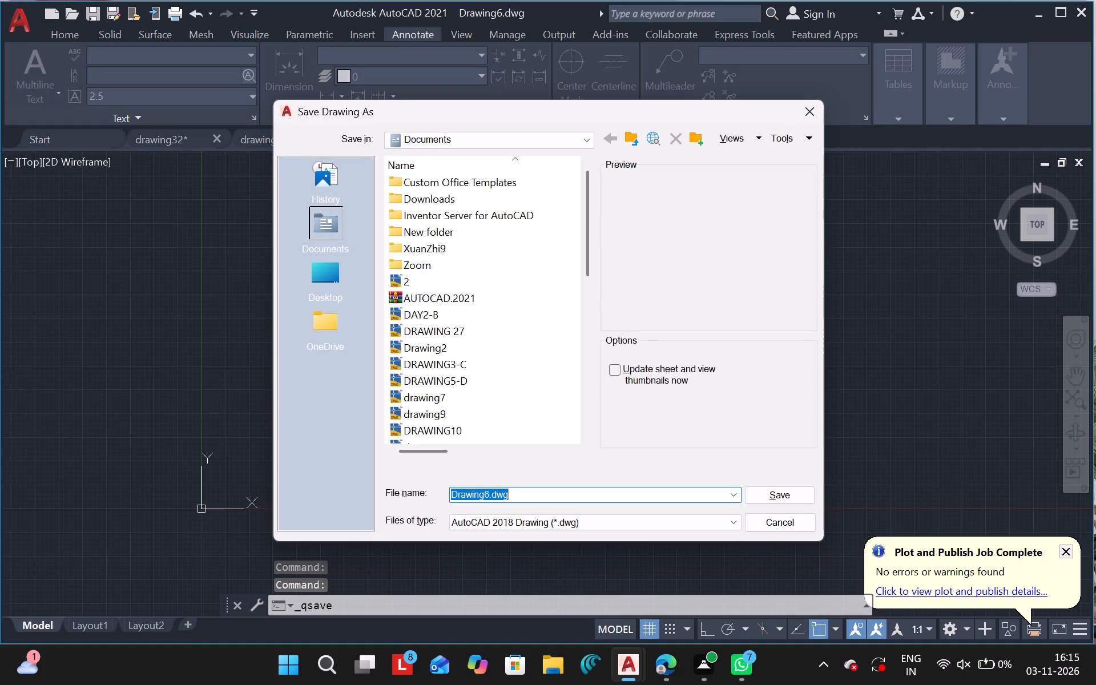
pyautogui.press('BackSpace')
pyautogui.press('BackSpace')
pyautogui.press('BackSpace')
pyautogui.write('DRAW')
pyautogui.write('ING')
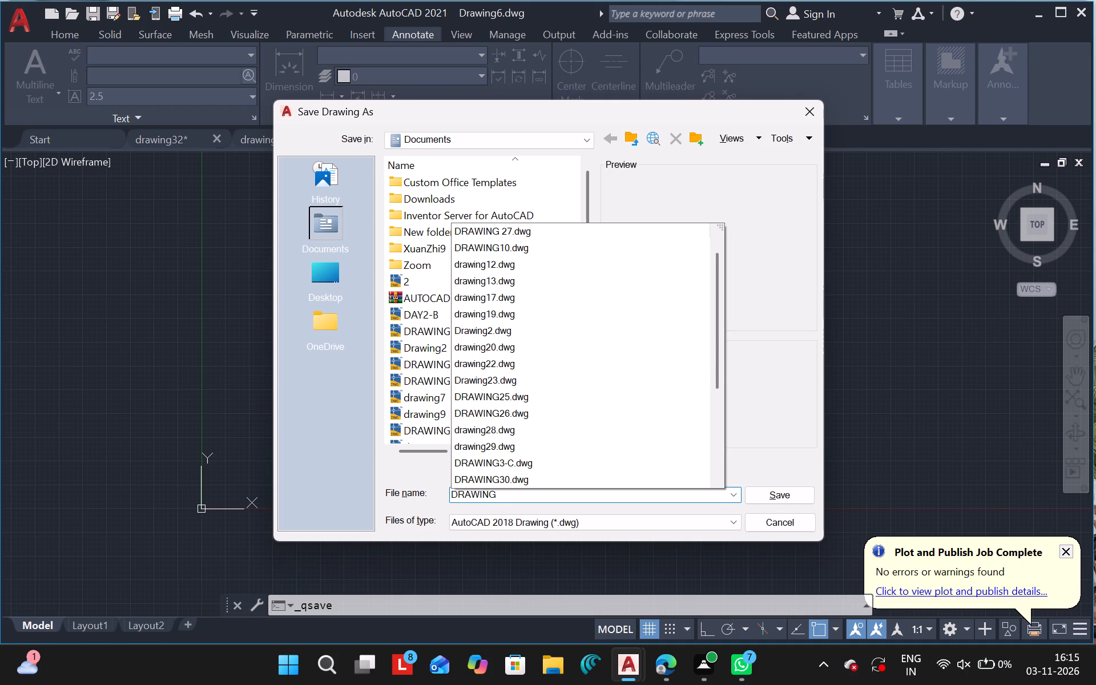
pyautogui.write('37')
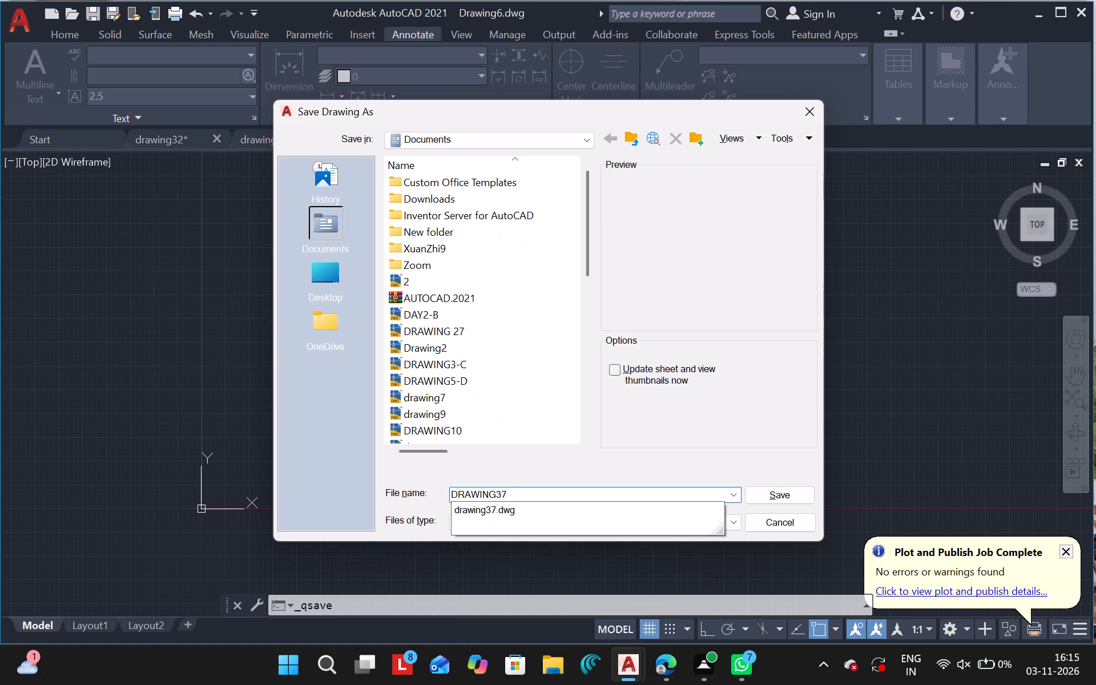
pyautogui.press('BackSpace')
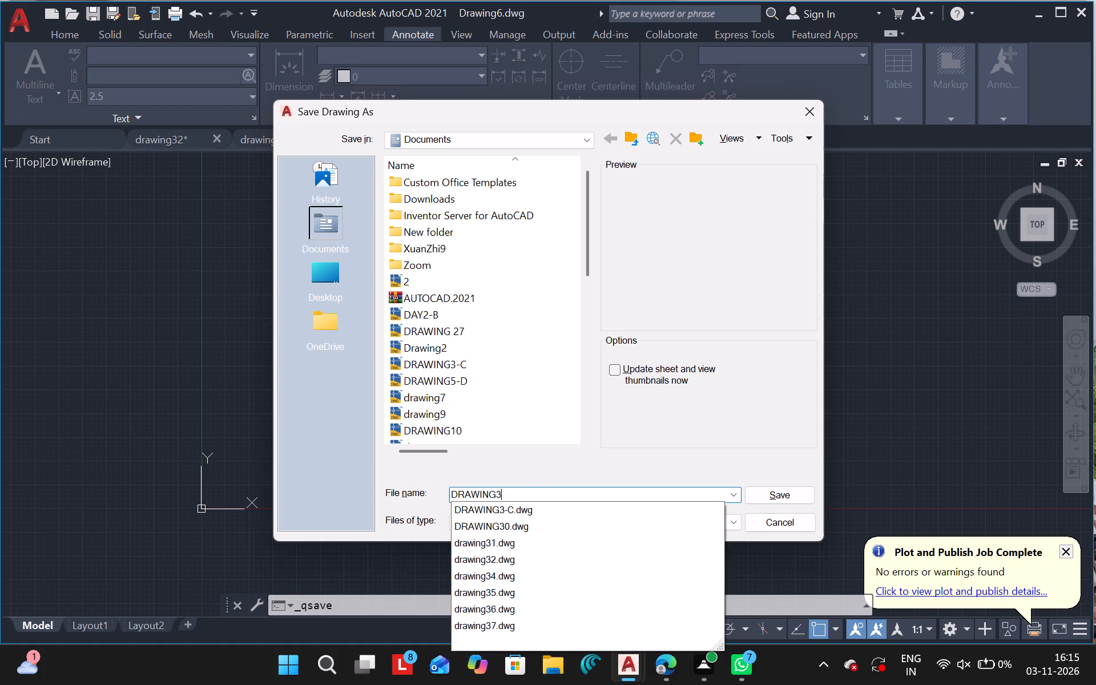
pyautogui.press('8')
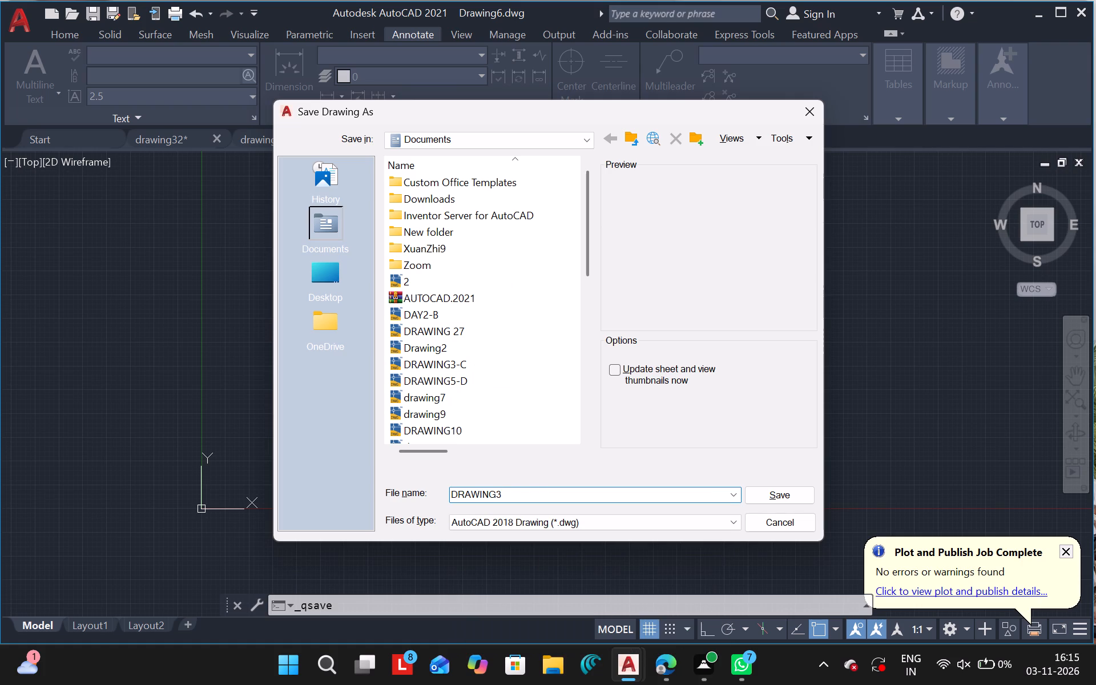
pyautogui.click(754, 492)
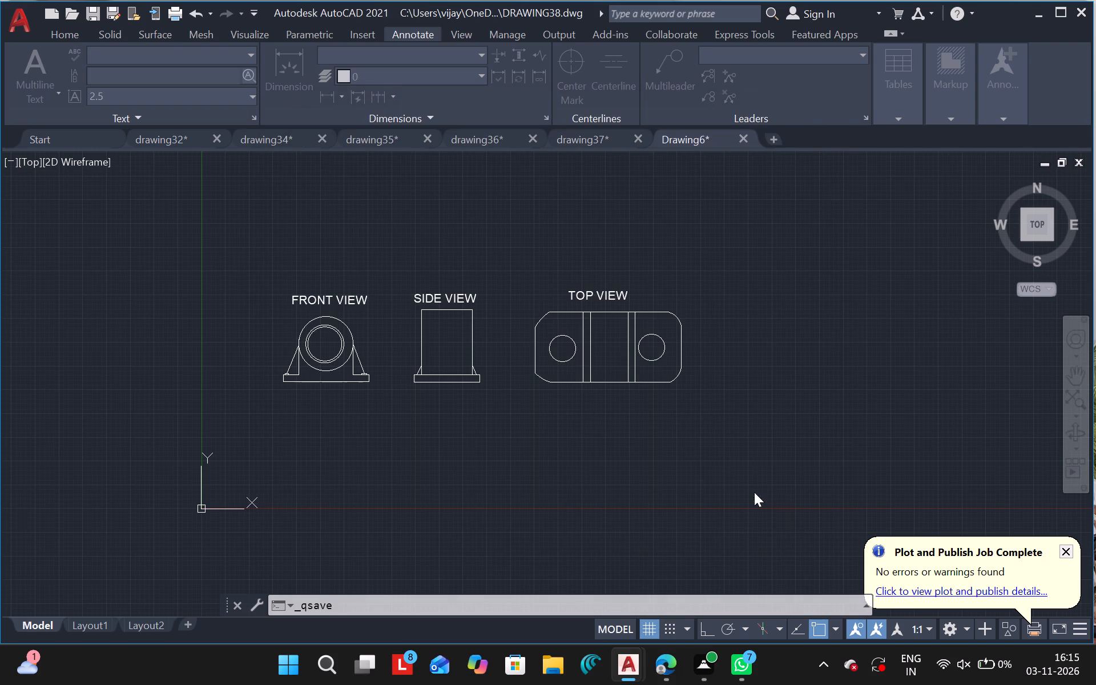
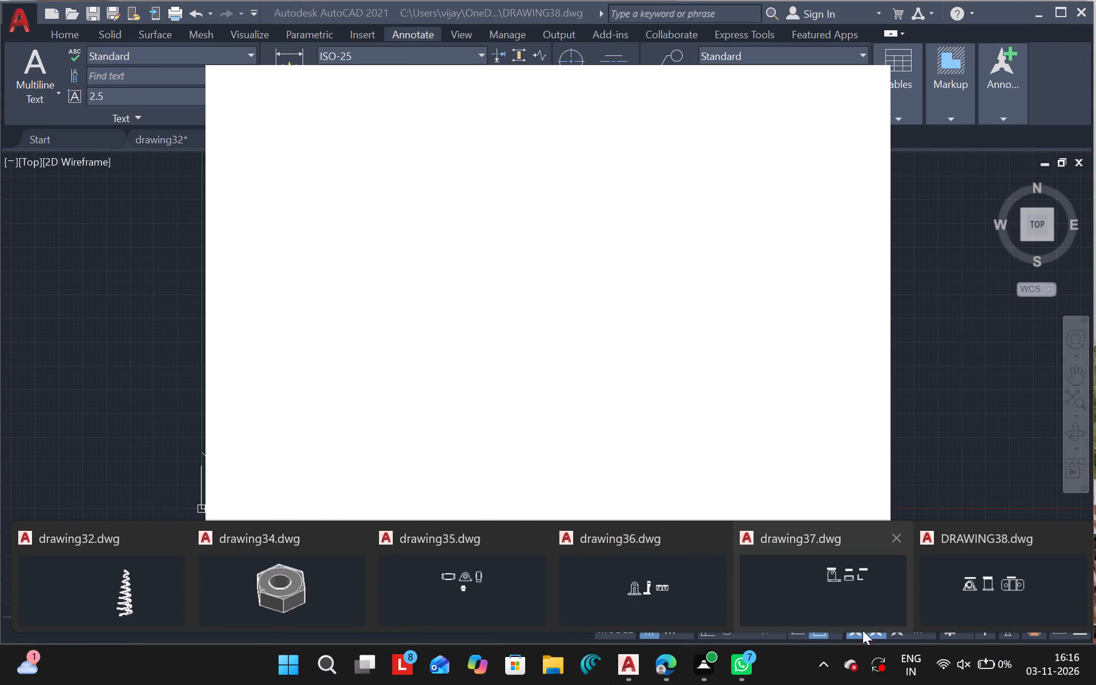
# Switch to DRAWING38.dwg in AutoCAD and select the complete front, side and top views together with their labels.
pyautogui.click(975, 590)
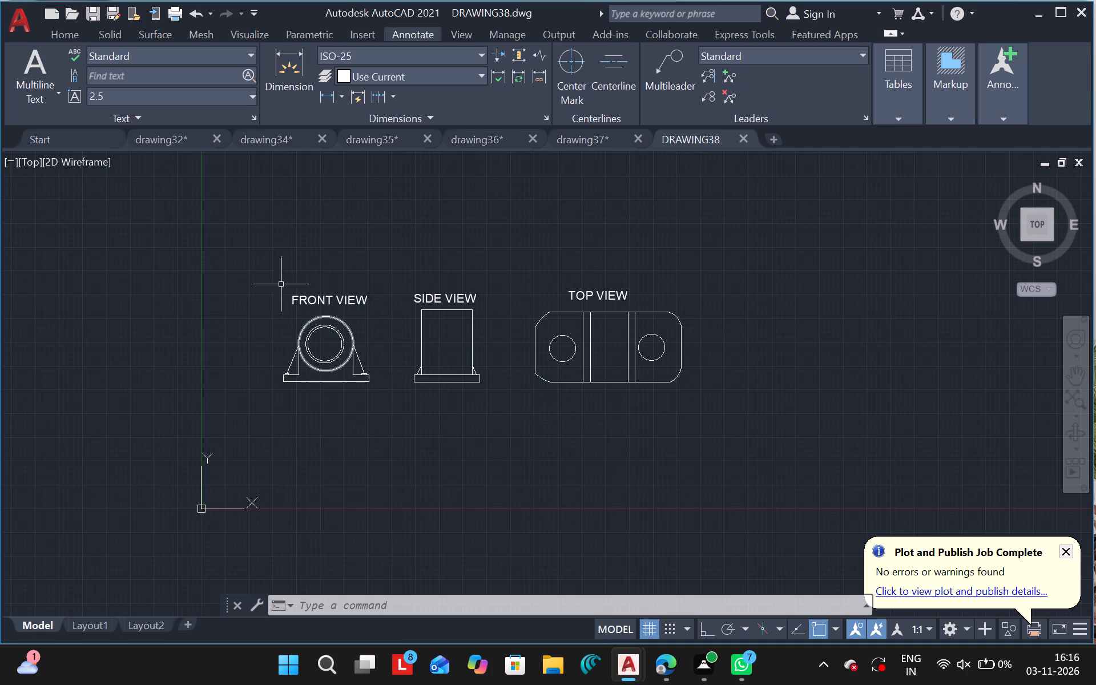
pyautogui.moveTo(216, 252); pyautogui.dragTo(618, 242)
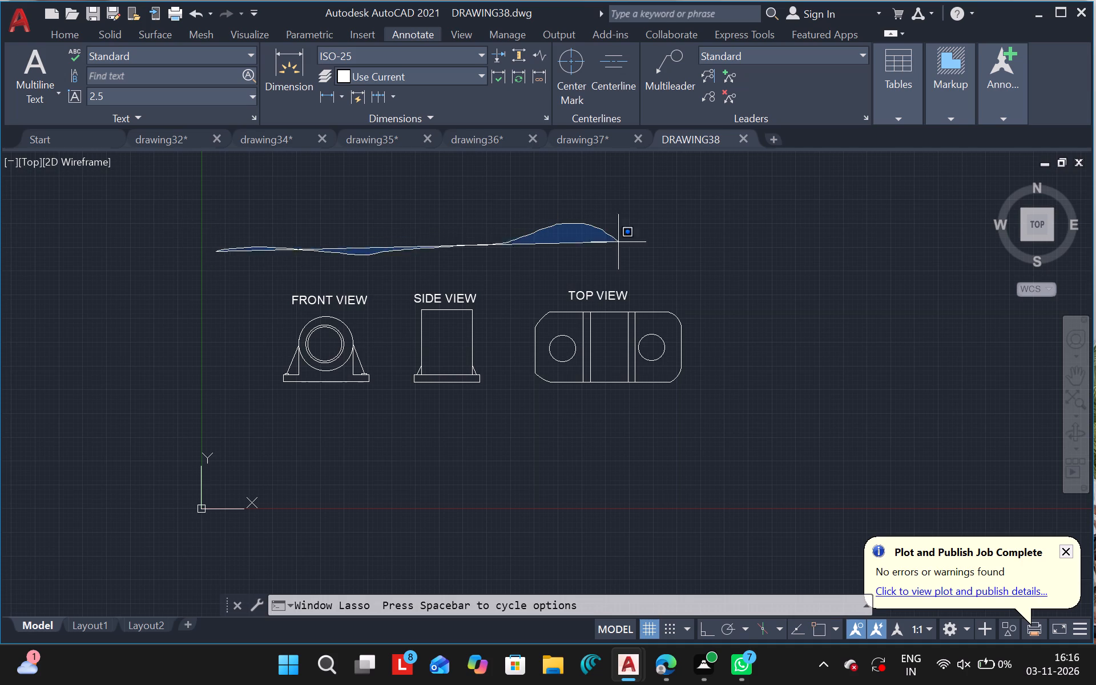
pyautogui.moveTo(618, 242); pyautogui.dragTo(569, 231)
pyautogui.click(569, 231)
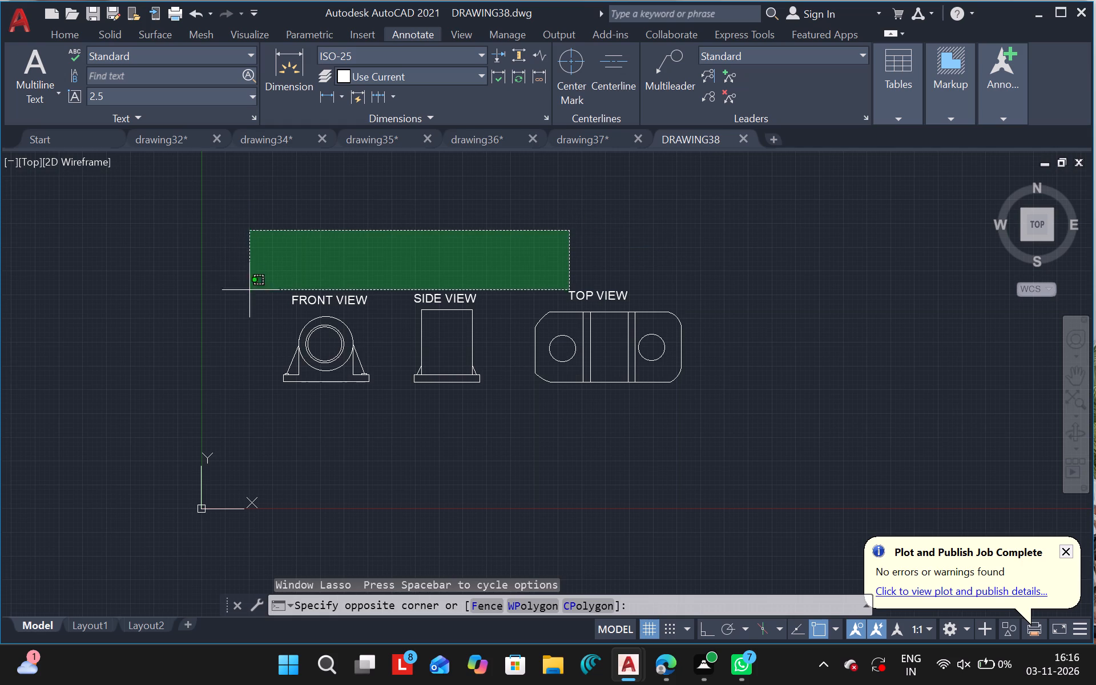
pyautogui.click(245, 430)
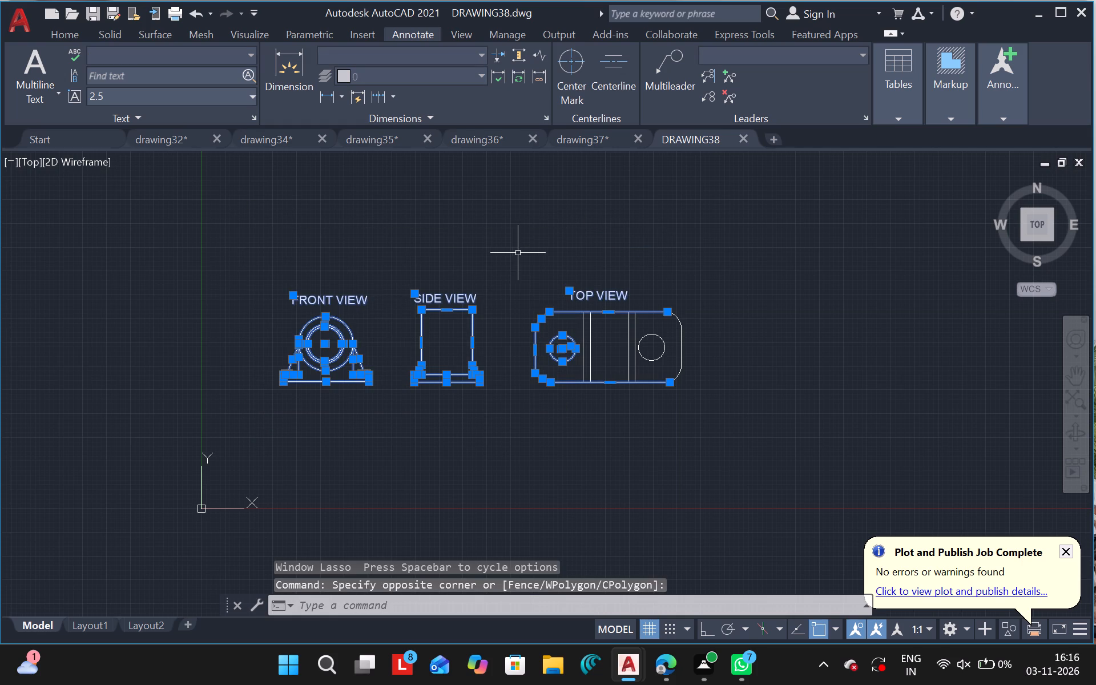
pyautogui.moveTo(518, 253); pyautogui.dragTo(707, 279)
pyautogui.moveTo(521, 257); pyautogui.dragTo(534, 298)
pyautogui.click(704, 237)
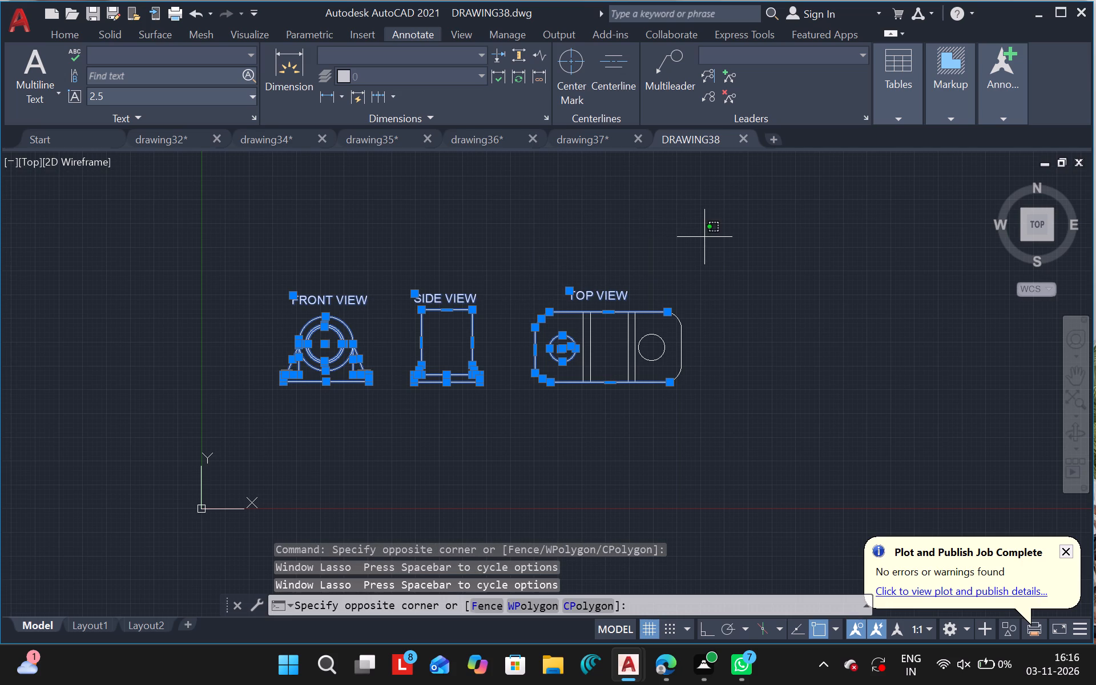
pyautogui.moveTo(704, 237); pyautogui.dragTo(589, 240)
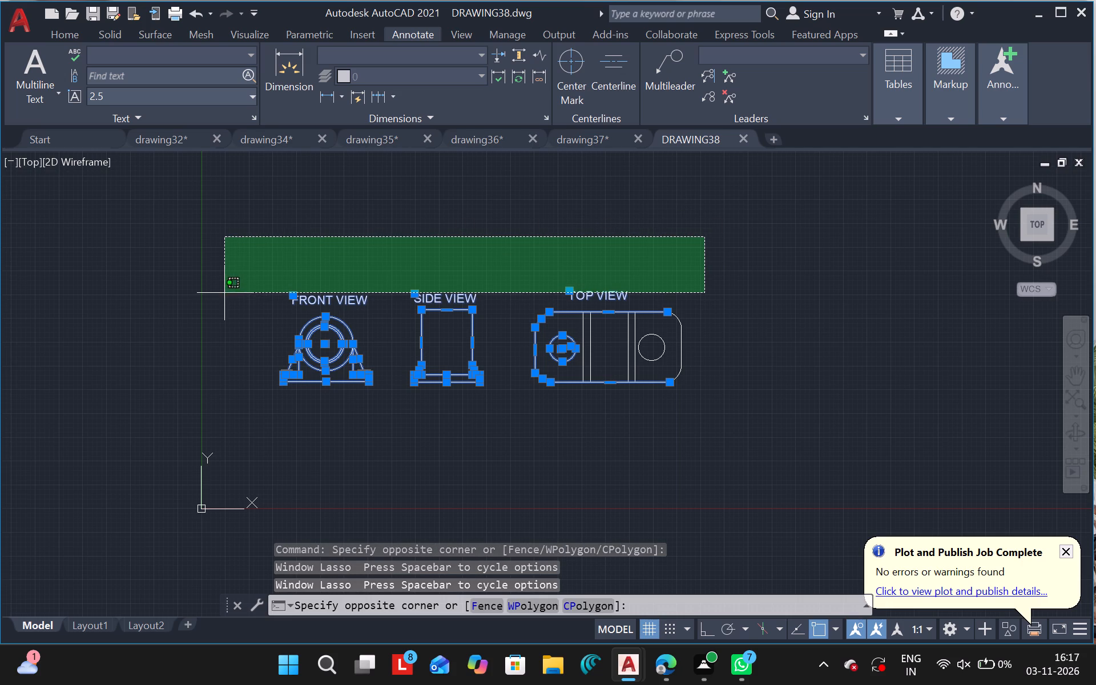
pyautogui.click(249, 418)
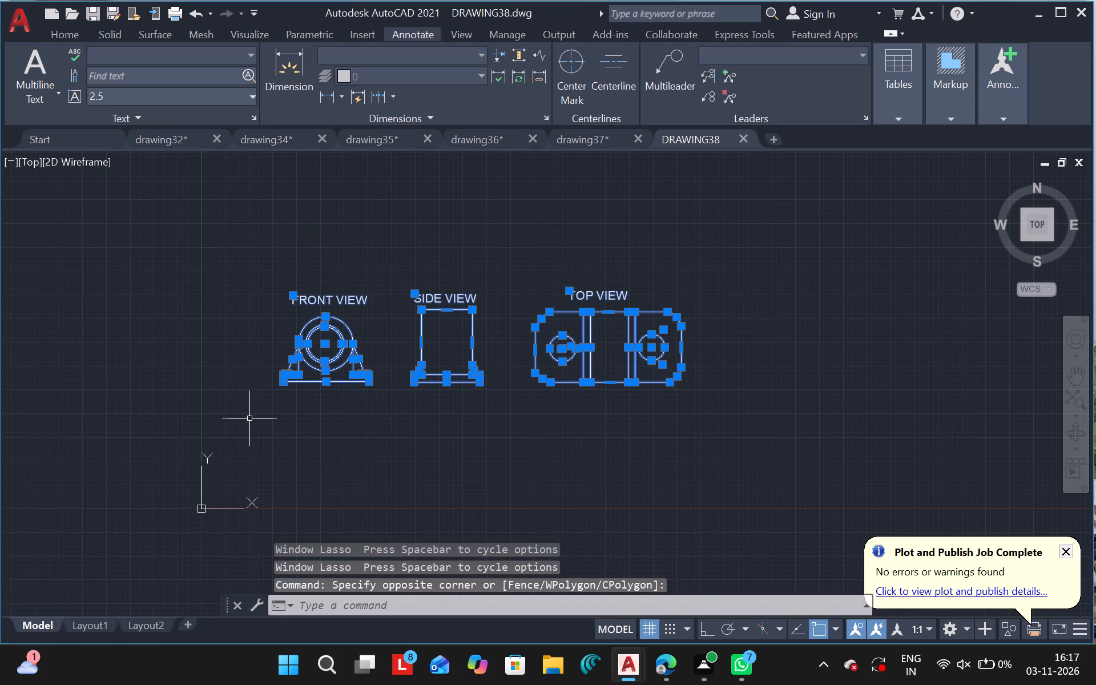